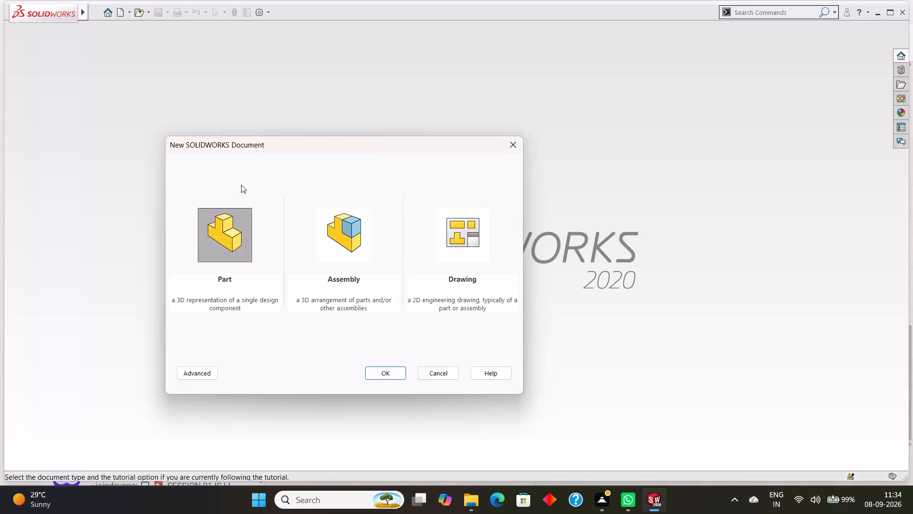
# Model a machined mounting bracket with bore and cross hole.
# Create a new part document.
pyautogui.click(239, 215)
pyautogui.click(374, 375)
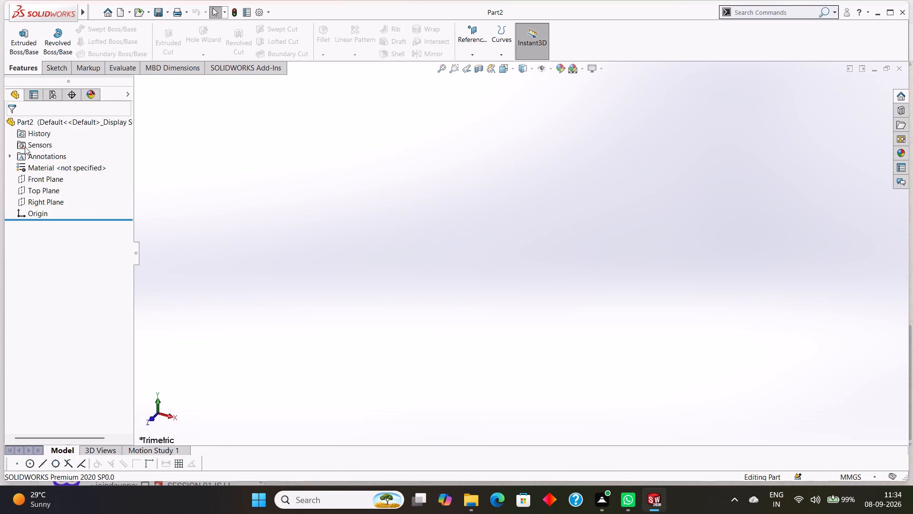
# Start a sketch on the Front Plane and draw a 100 mm horizontal base line from the origin along positive X.
pyautogui.click(47, 179)
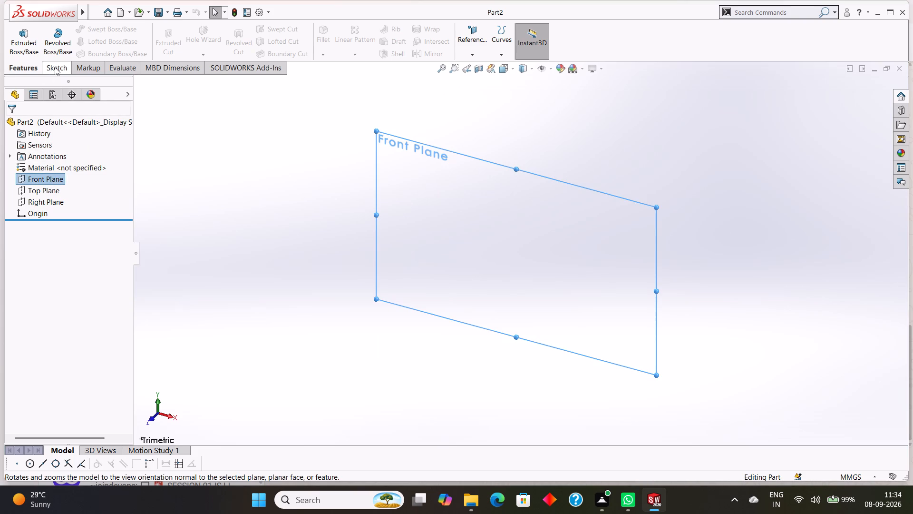
pyautogui.click(55, 67)
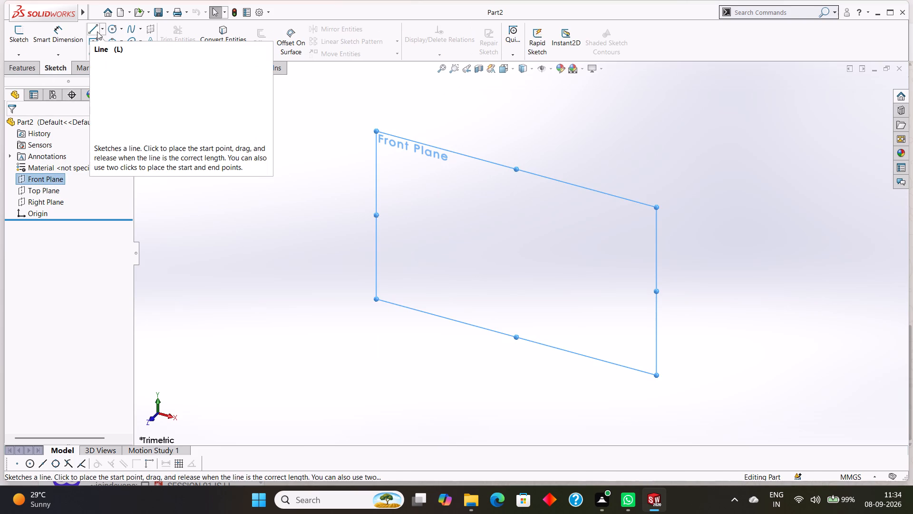
pyautogui.click(96, 26)
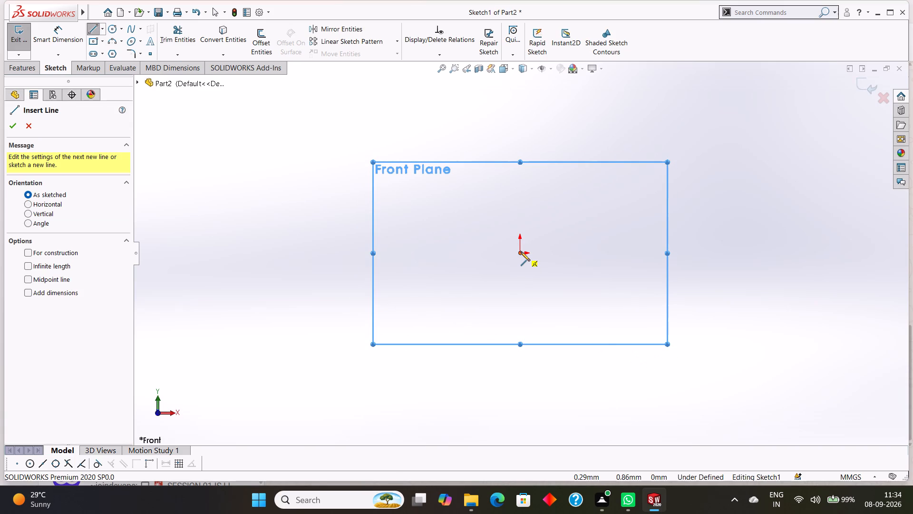
pyautogui.click(521, 252)
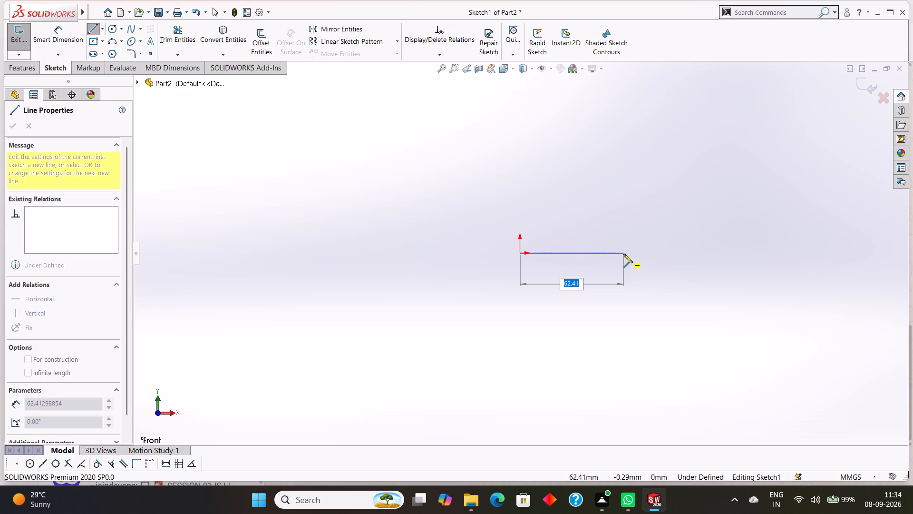
pyautogui.write('100')
pyautogui.press('Return')
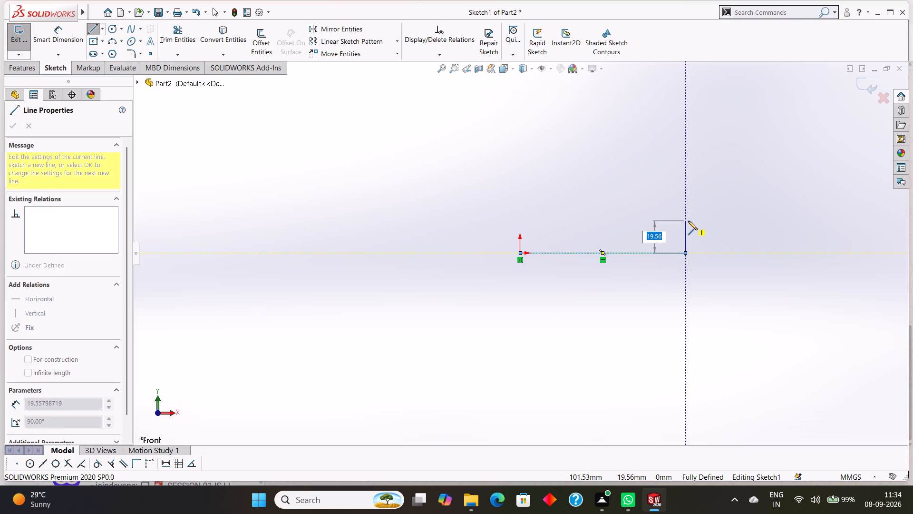
# Continue the profile from the base line's end: 15 mm up, 25 mm outward, 10 mm up, 25 mm back inward, 22 mm up.
pyautogui.write('15')
pyautogui.press('Return')
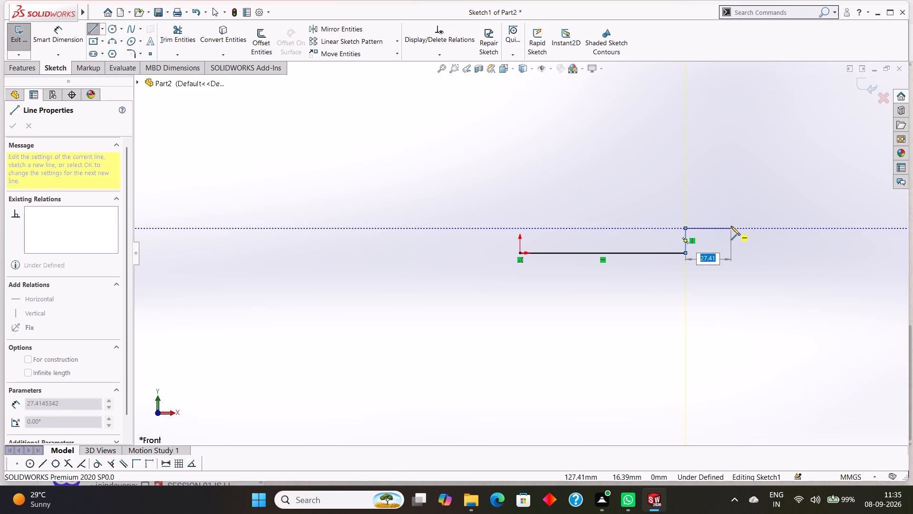
pyautogui.write('25')
pyautogui.press('Return')
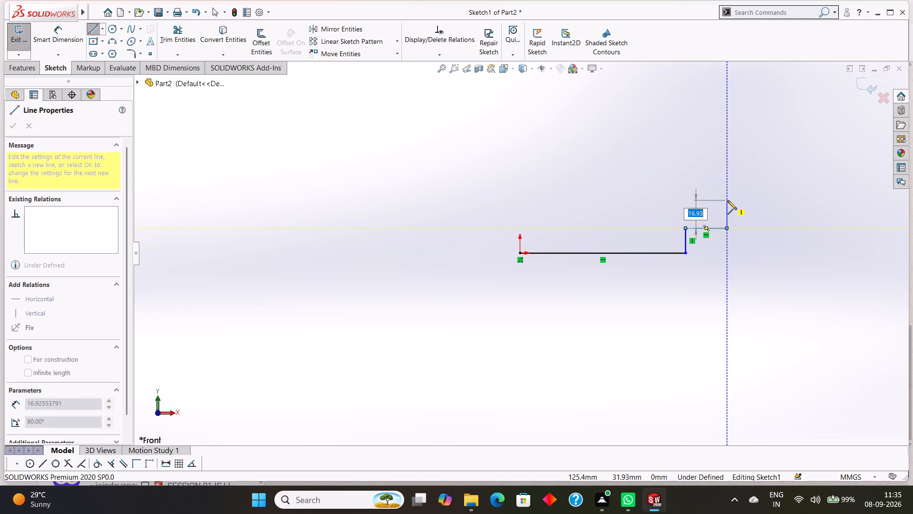
pyautogui.write('10')
pyautogui.press('Return')
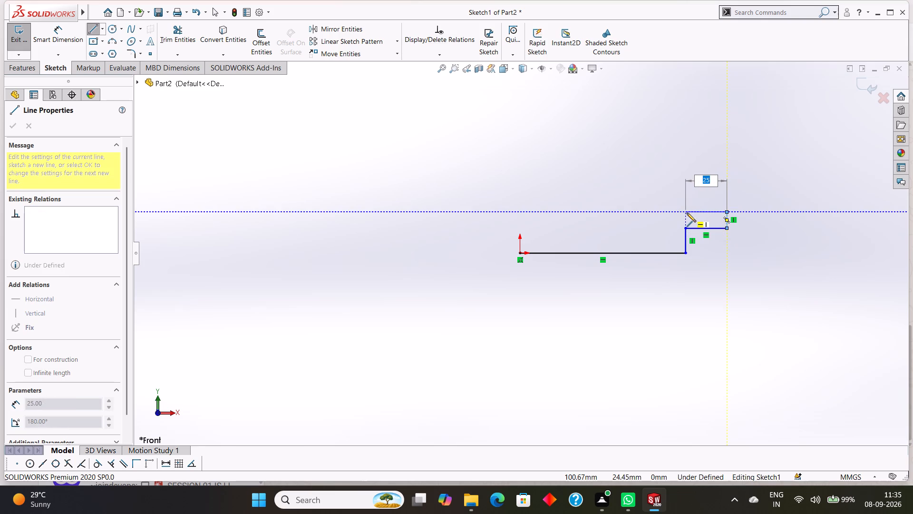
pyautogui.write('25')
pyautogui.press('Return')
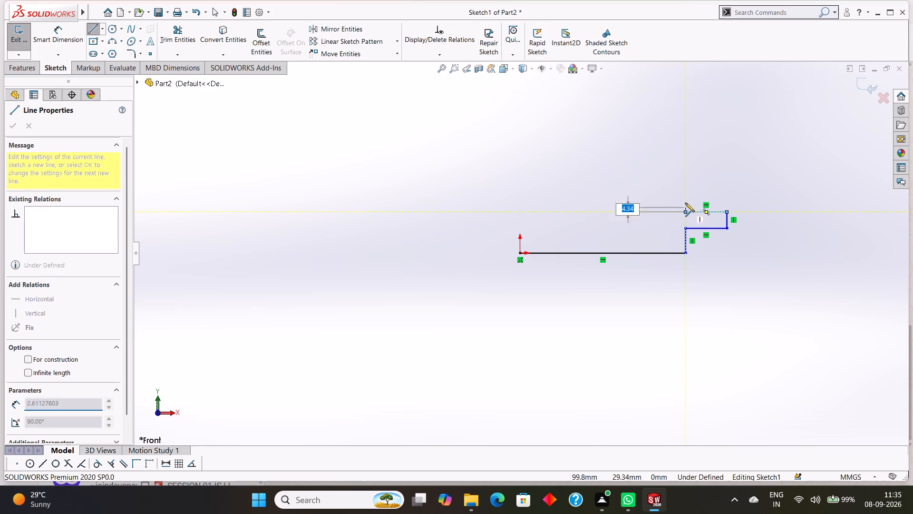
pyautogui.write('22')
pyautogui.press('Return')
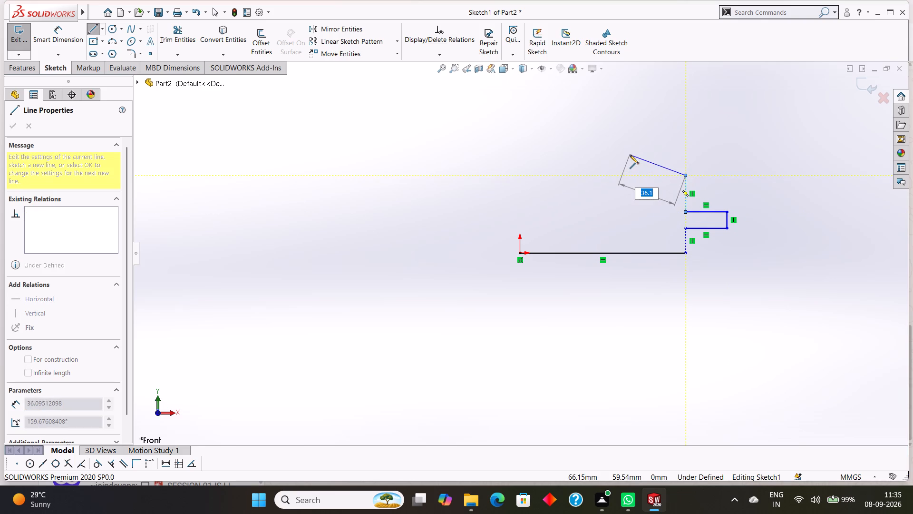
pyautogui.press('Escape')
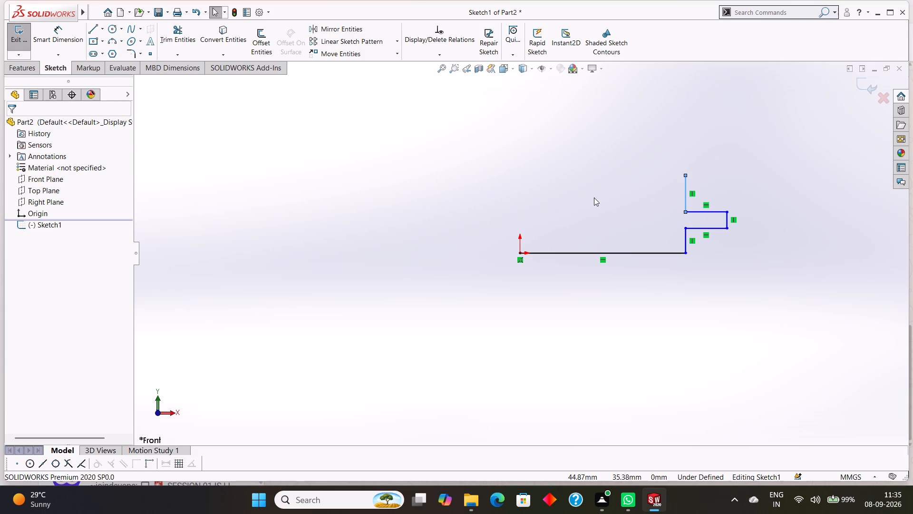
pyautogui.click(356, 136)
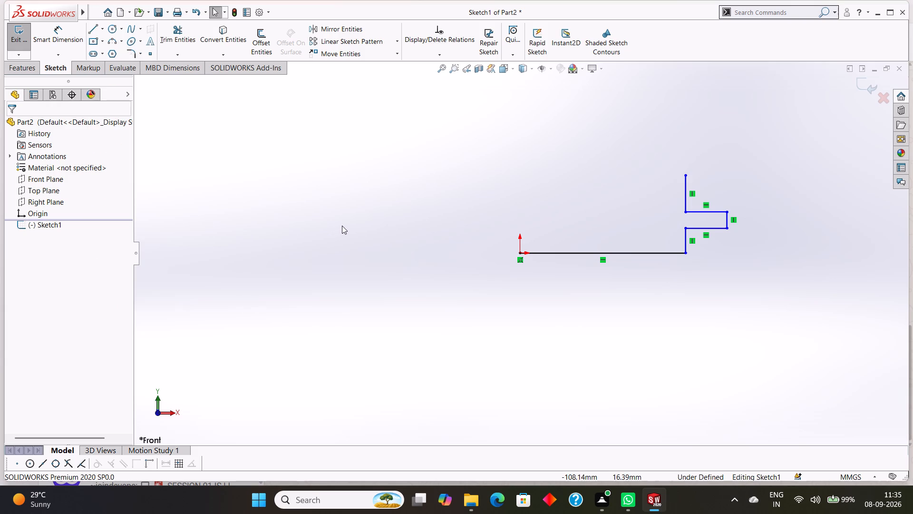
# Draw a 60 mm vertical centerline upward from the midpoint of the base line.
pyautogui.click(104, 30)
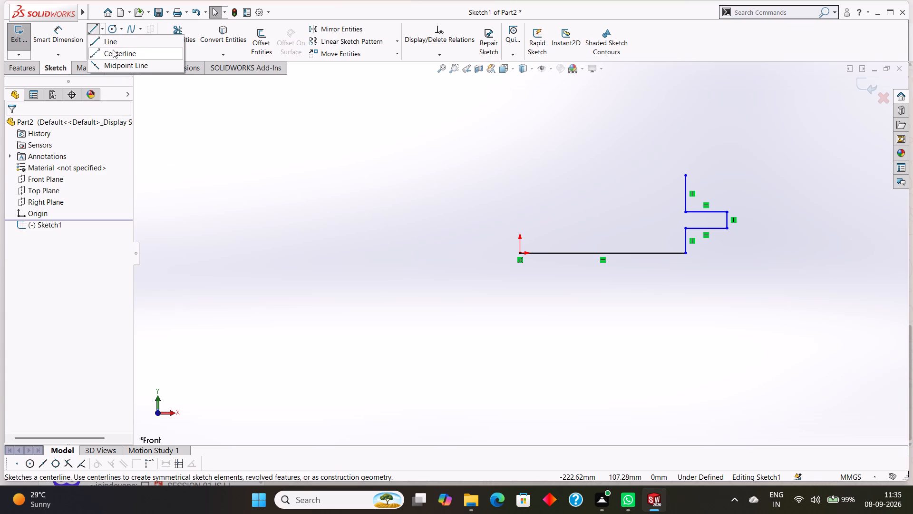
pyautogui.click(113, 49)
pyautogui.click(602, 252)
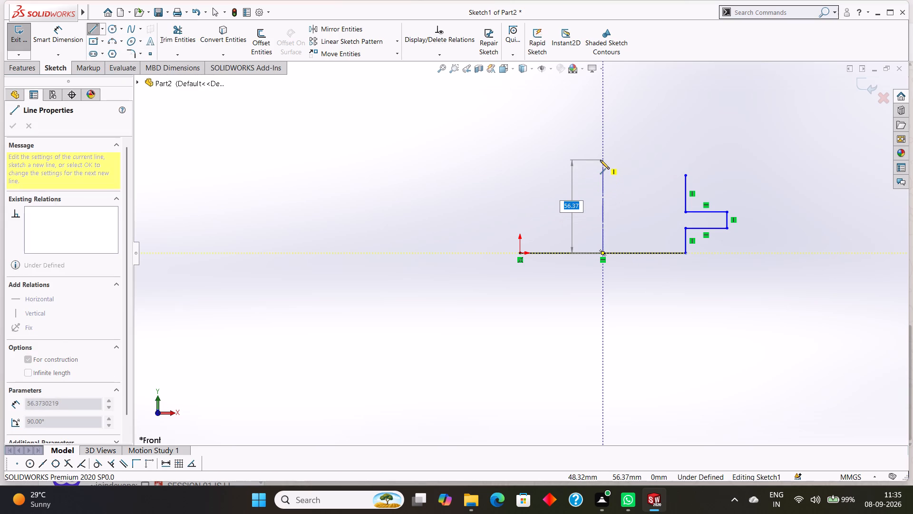
pyautogui.write('60')
pyautogui.press('Return')
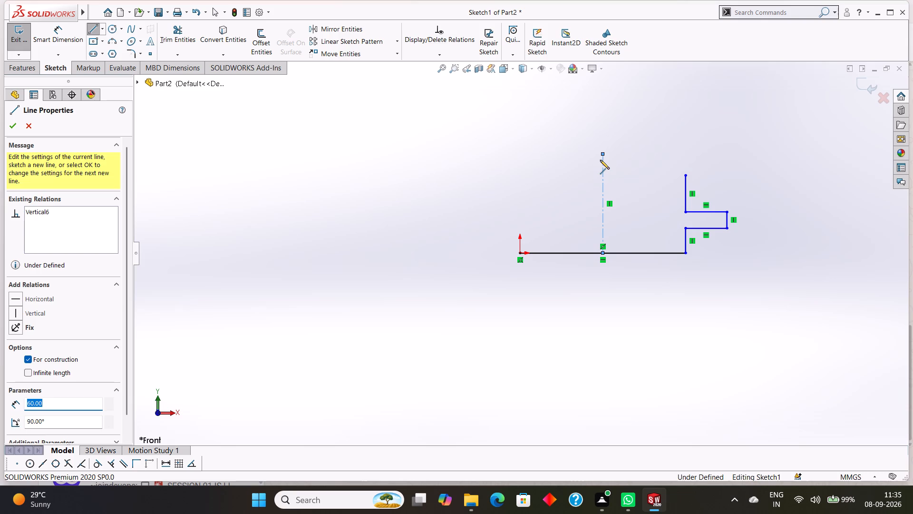
pyautogui.press('Escape')
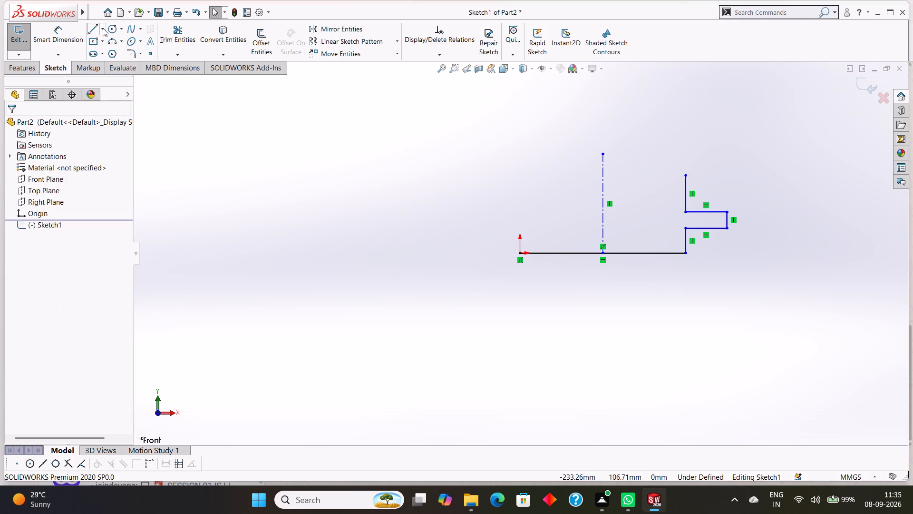
# Draw the top edge as two 15 mm horizontal lines, one to each side of the centerline's upper endpoint.
pyautogui.click(103, 28)
pyautogui.click(105, 39)
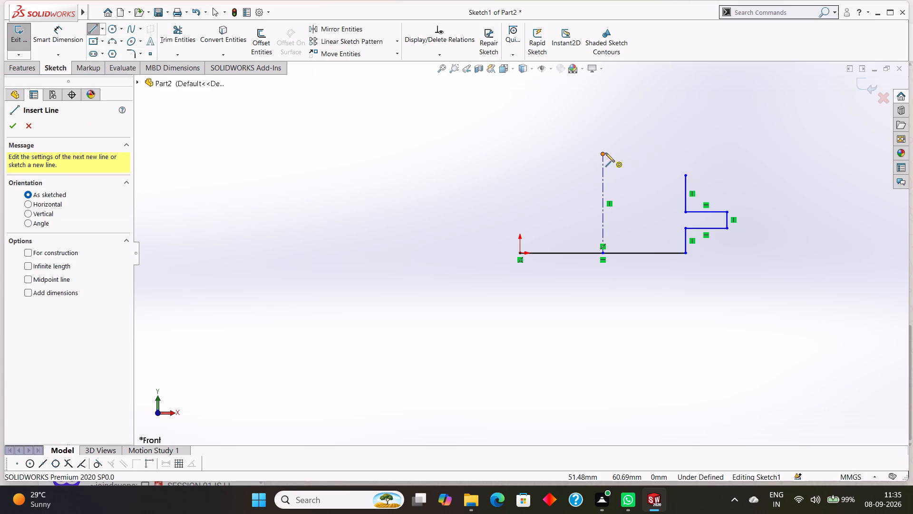
pyautogui.click(602, 153)
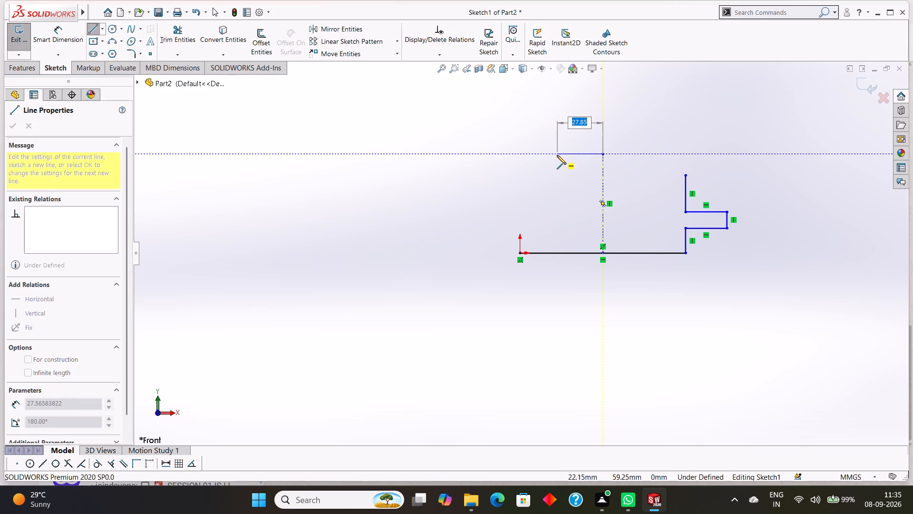
pyautogui.write('15')
pyautogui.press('Return')
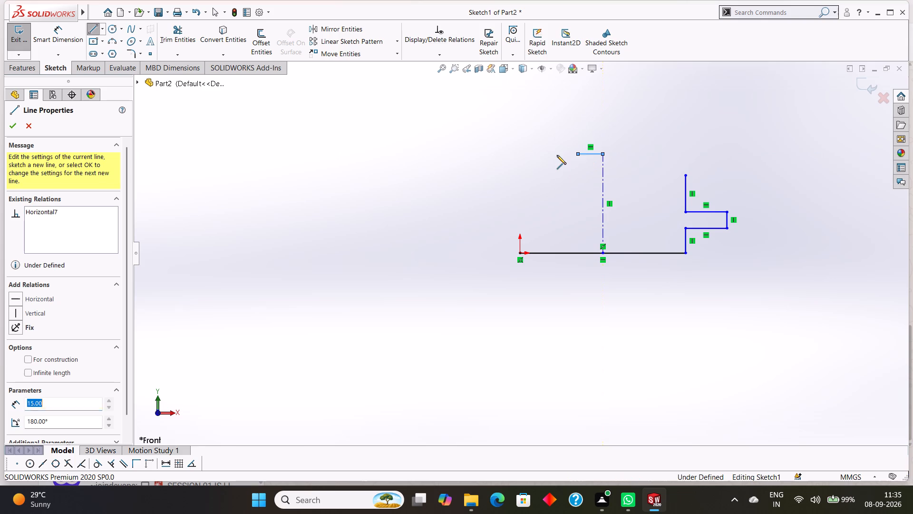
pyautogui.rightClick(555, 166)
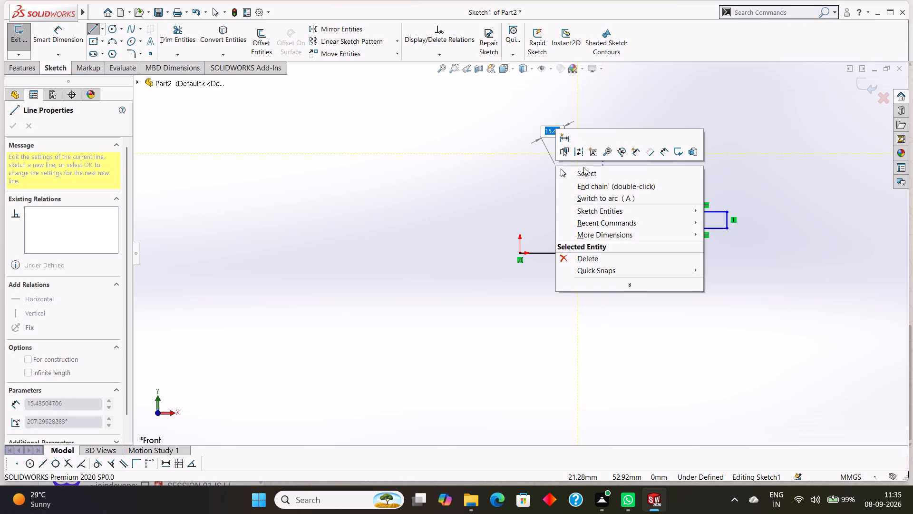
pyautogui.click(585, 168)
pyautogui.click(90, 24)
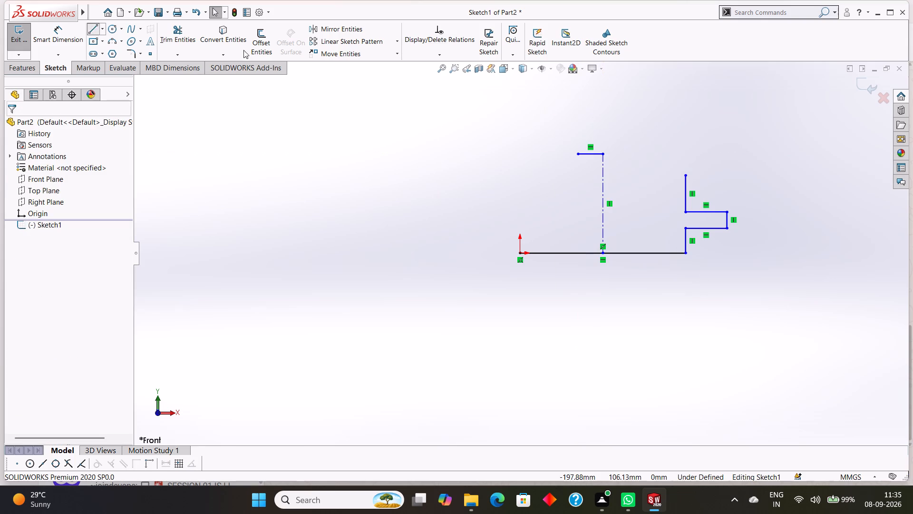
pyautogui.click(603, 153)
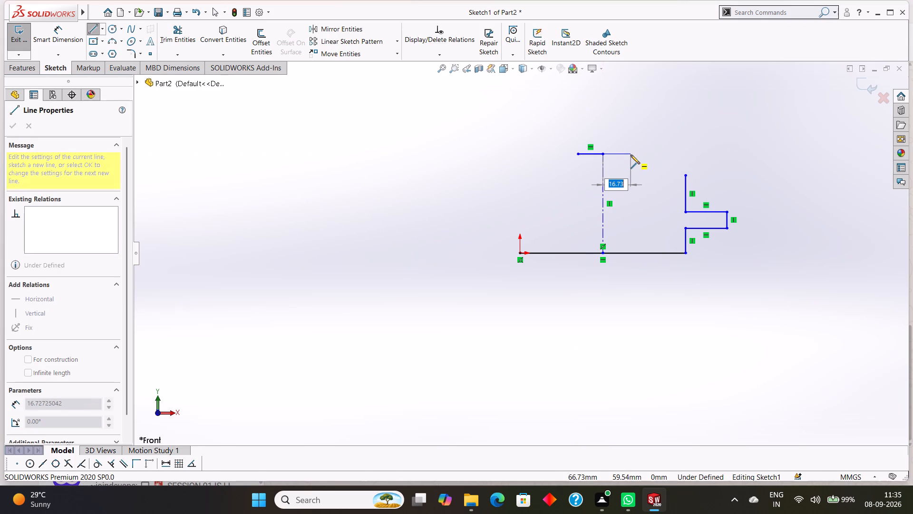
pyautogui.write('15')
pyautogui.press('Return')
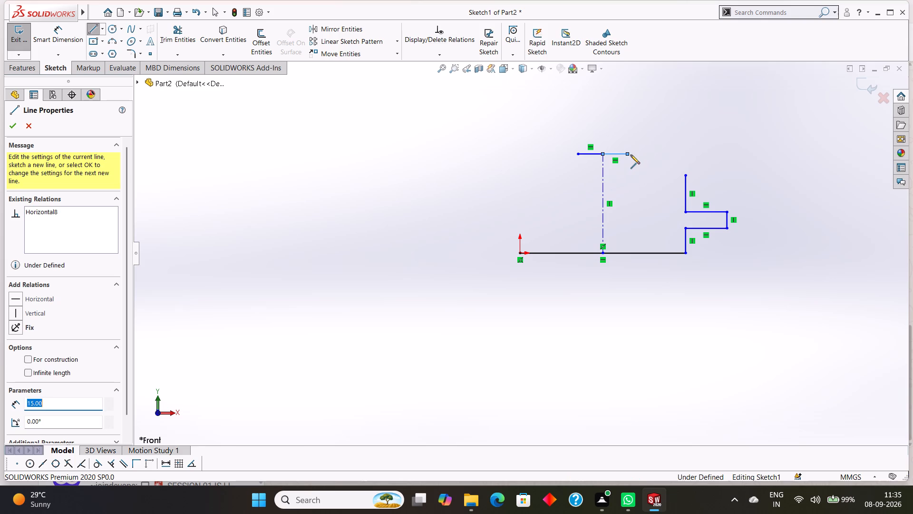
pyautogui.rightClick(633, 163)
pyautogui.click(659, 169)
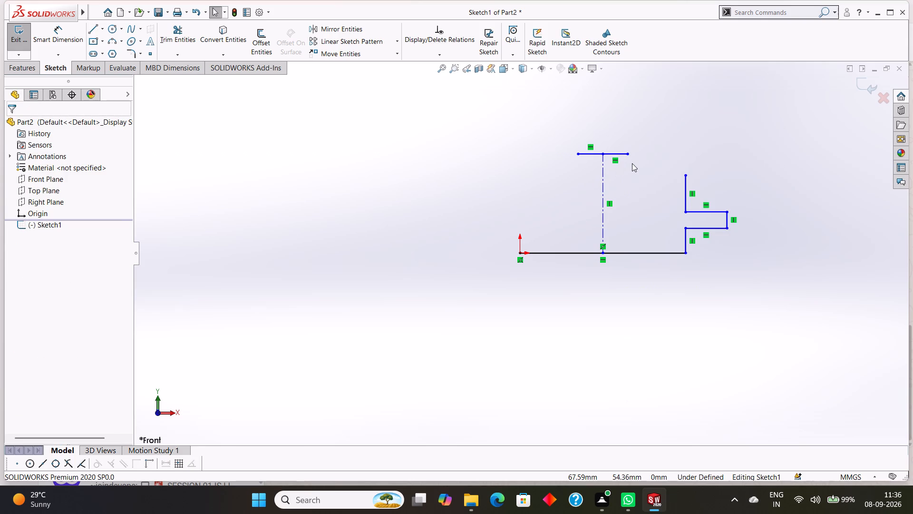
# Connect the upper end of the right 22 mm vertical line to the right end of the top edge with a sloped line.
pyautogui.click(89, 31)
pyautogui.click(686, 176)
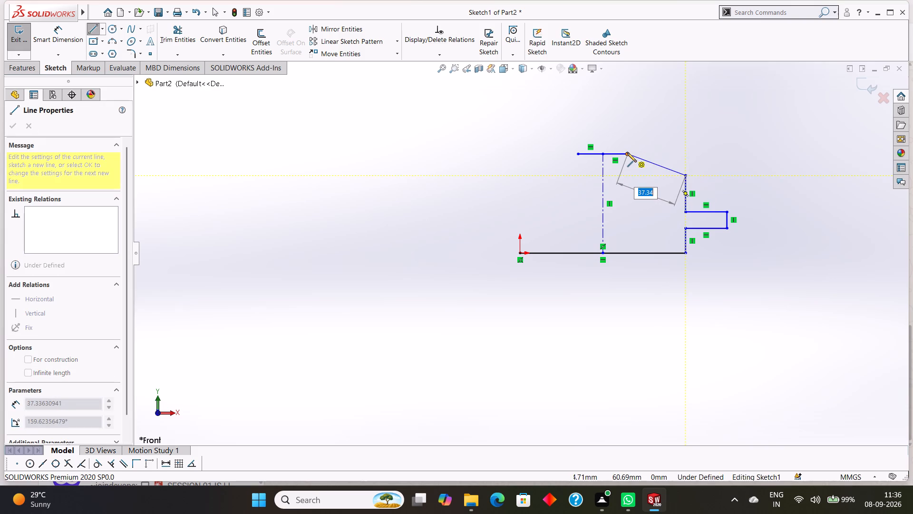
pyautogui.click(627, 153)
pyautogui.rightClick(644, 144)
pyautogui.click(664, 148)
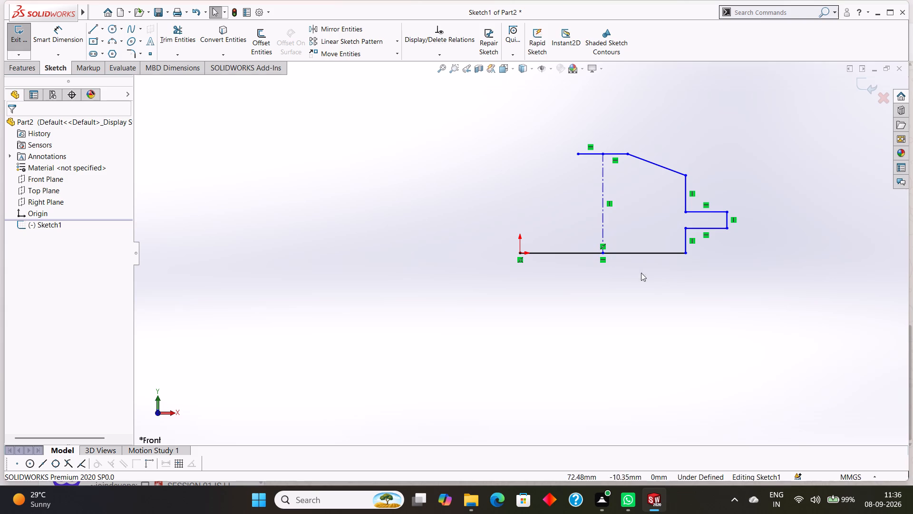
# Draw the left side of the profile from the origin: 15 mm up, 25 mm outward, 10 mm up, 25 mm back inward, 22 mm up.
pyautogui.click(89, 28)
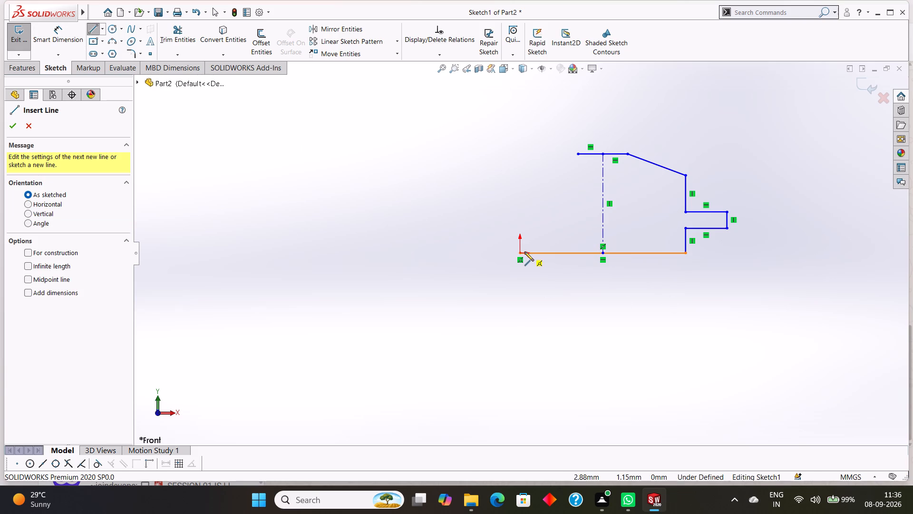
pyautogui.click(520, 253)
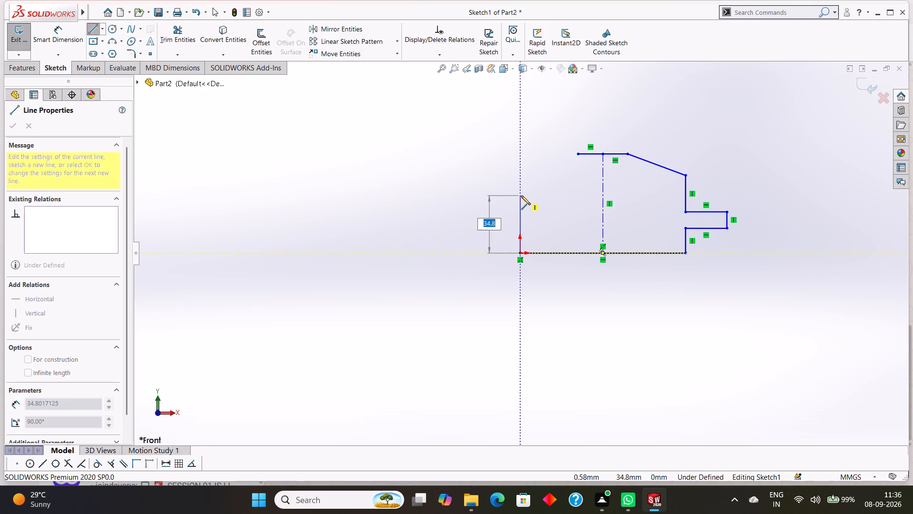
pyautogui.write('15')
pyautogui.press('Return')
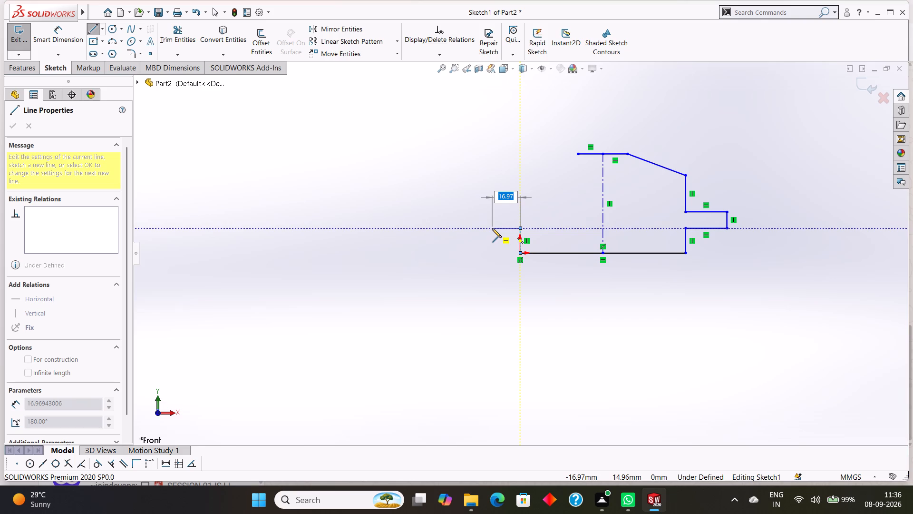
pyautogui.write('25')
pyautogui.press('Return')
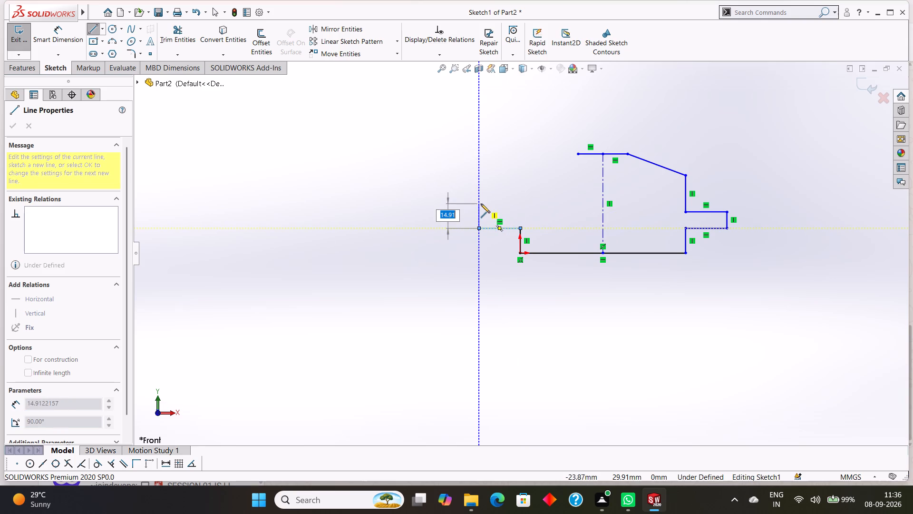
pyautogui.write('10')
pyautogui.press('Return')
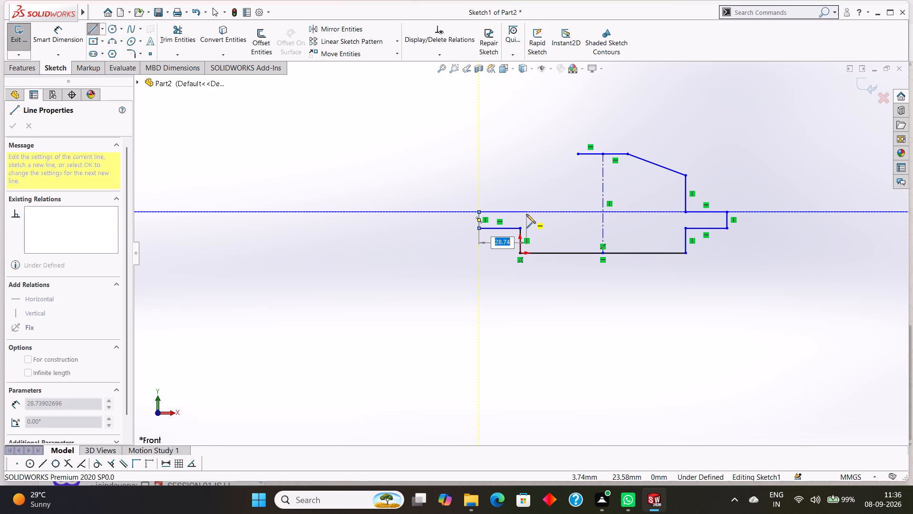
pyautogui.write('25')
pyautogui.press('Return')
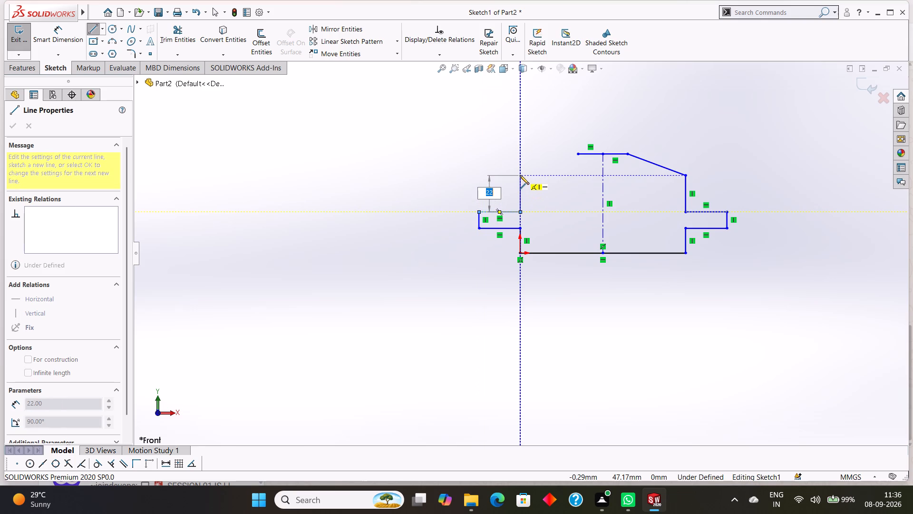
pyautogui.write('22')
pyautogui.press('Return')
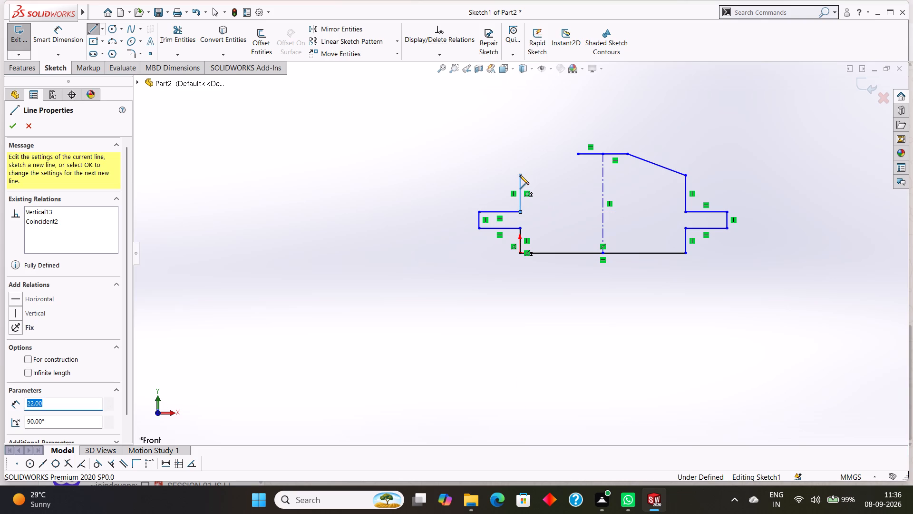
# Connect the upper end of the left 22 mm vertical line to the left end of the top edge with a sloped line.
pyautogui.click(577, 153)
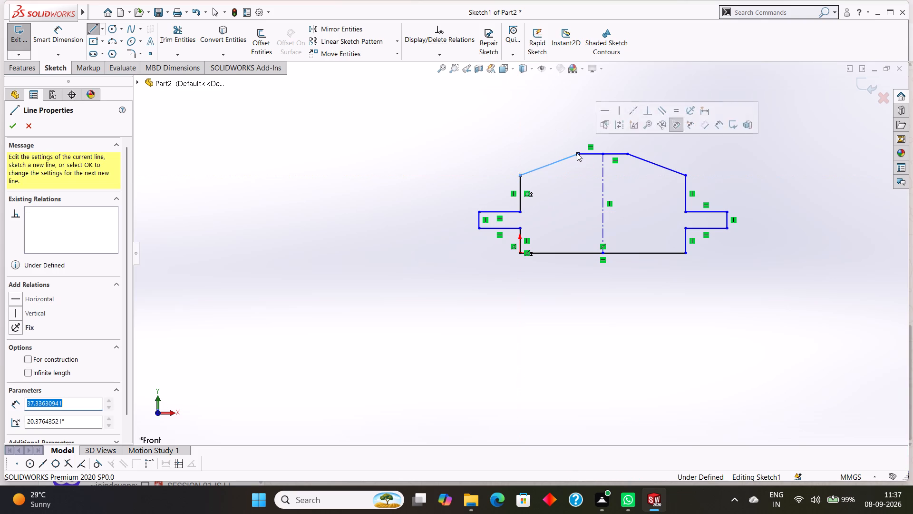
pyautogui.rightClick(549, 133)
pyautogui.click(572, 138)
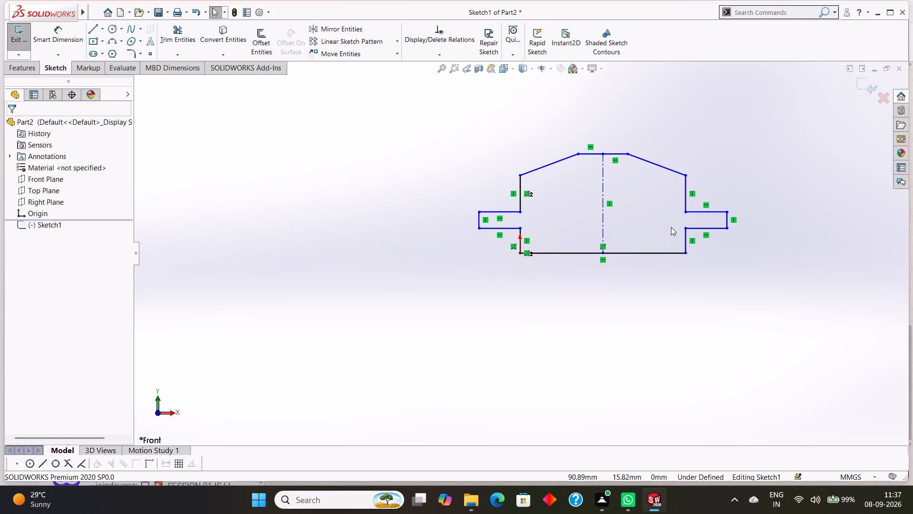
# Delete the vertical centerline in the middle of the profile.
pyautogui.scroll(-1, 671, 227)
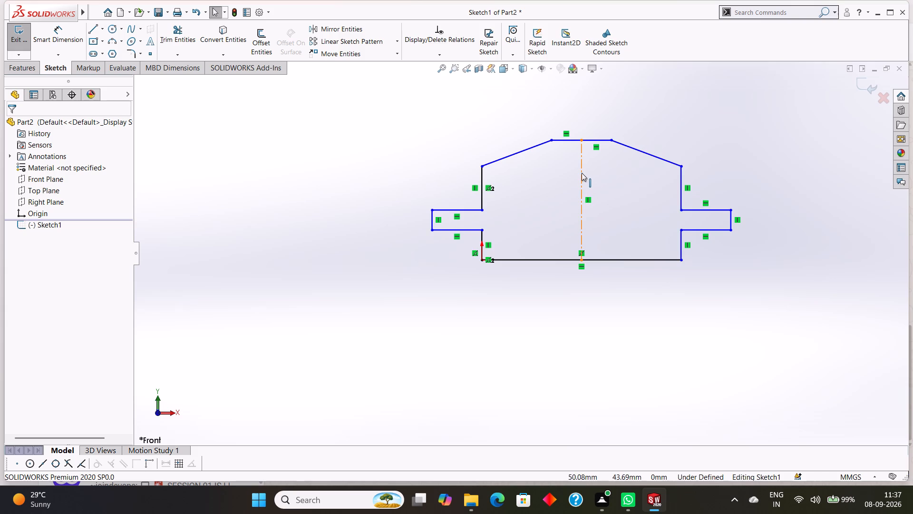
pyautogui.rightClick(582, 173)
pyautogui.click(613, 310)
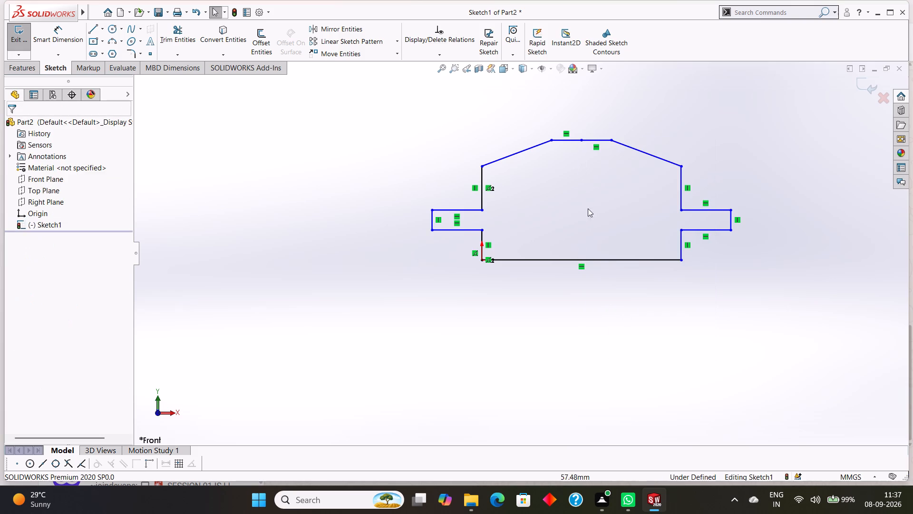
# Replace the two 15 mm top edge lines with a single 30 mm horizontal line joining the upper ends of the sloped lines.
pyautogui.rightClick(573, 141)
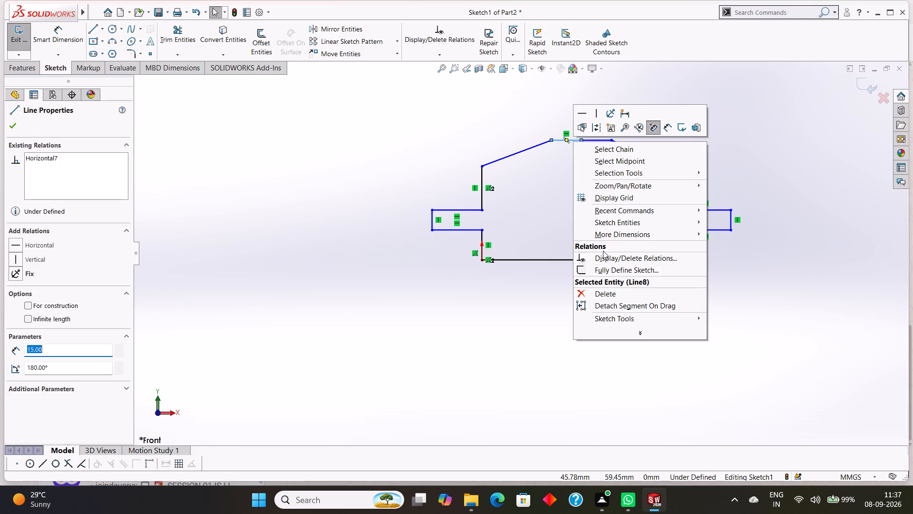
pyautogui.click(610, 290)
pyautogui.rightClick(590, 138)
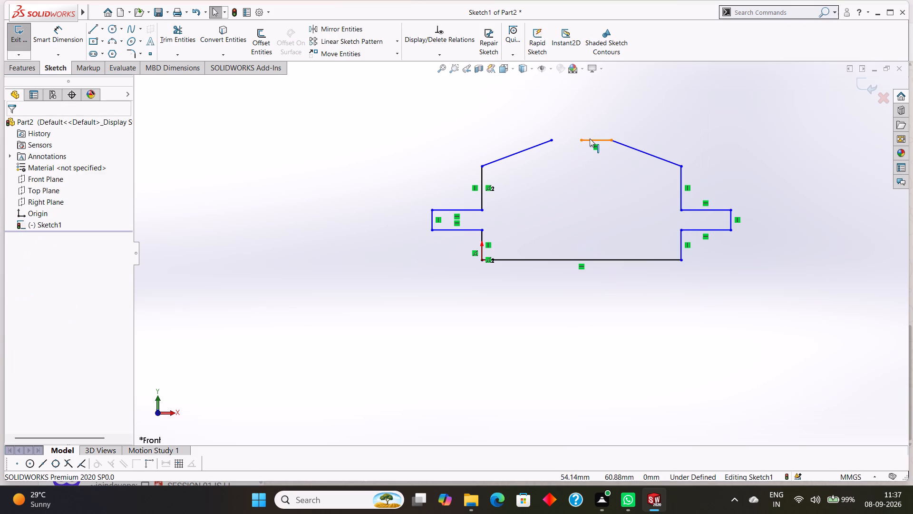
pyautogui.click(625, 292)
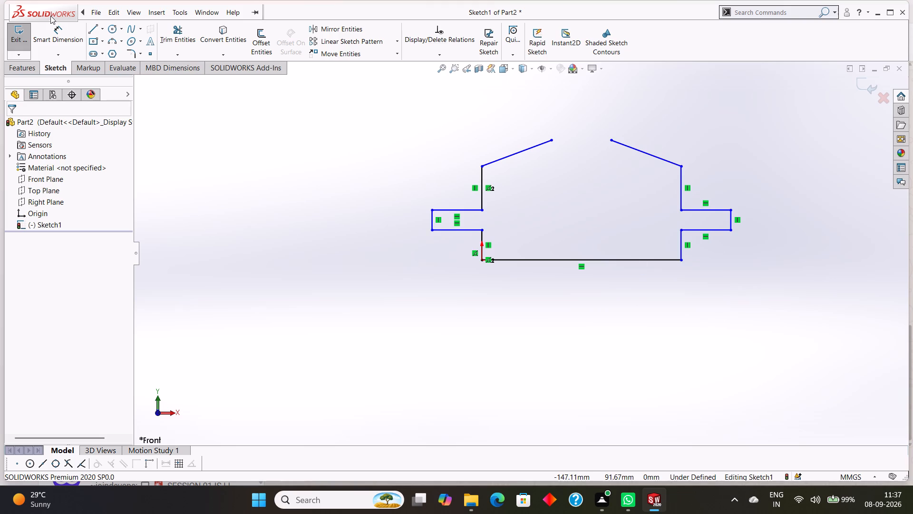
pyautogui.click(87, 27)
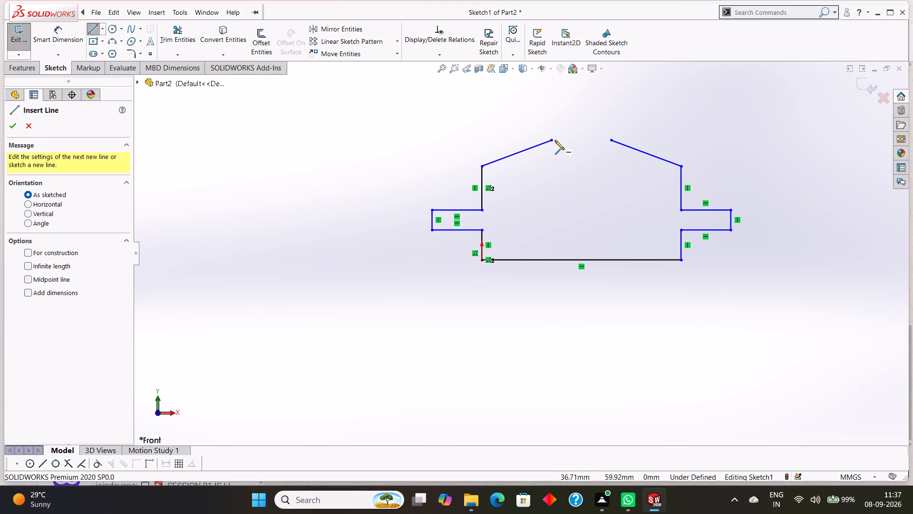
pyautogui.click(552, 139)
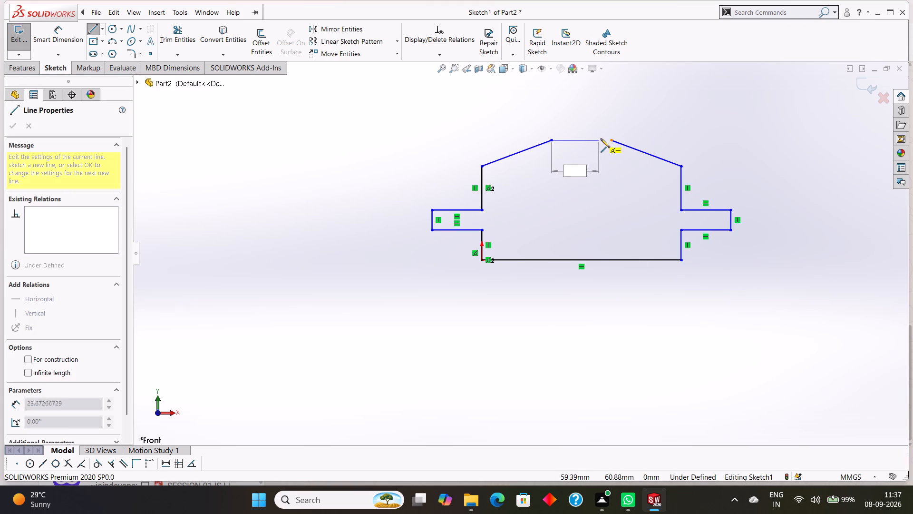
pyautogui.click(610, 138)
pyautogui.rightClick(592, 121)
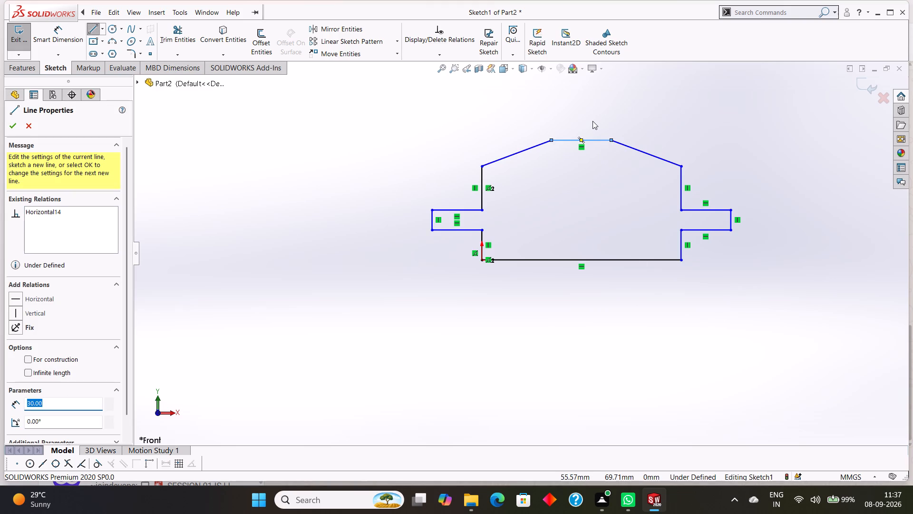
pyautogui.click(611, 125)
pyautogui.click(689, 124)
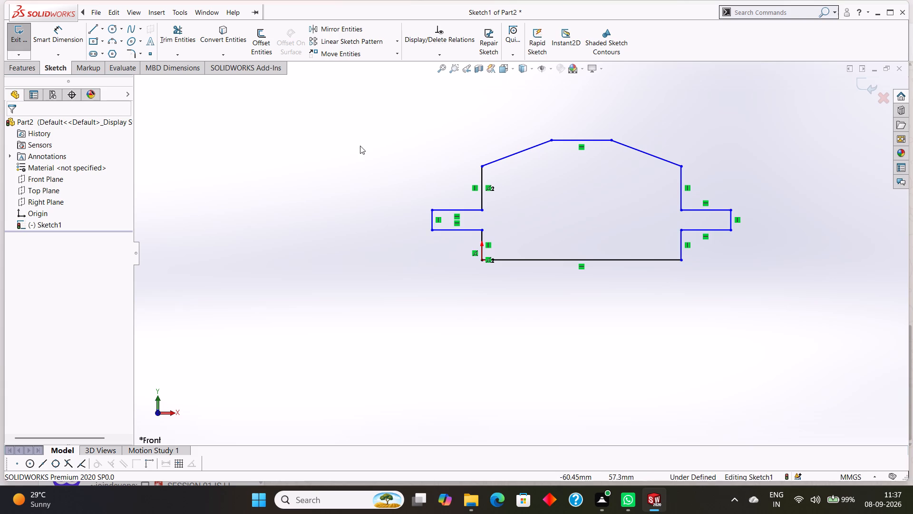
# Start dimensioning the profile sketch with Smart Dimension.
pyautogui.click(52, 29)
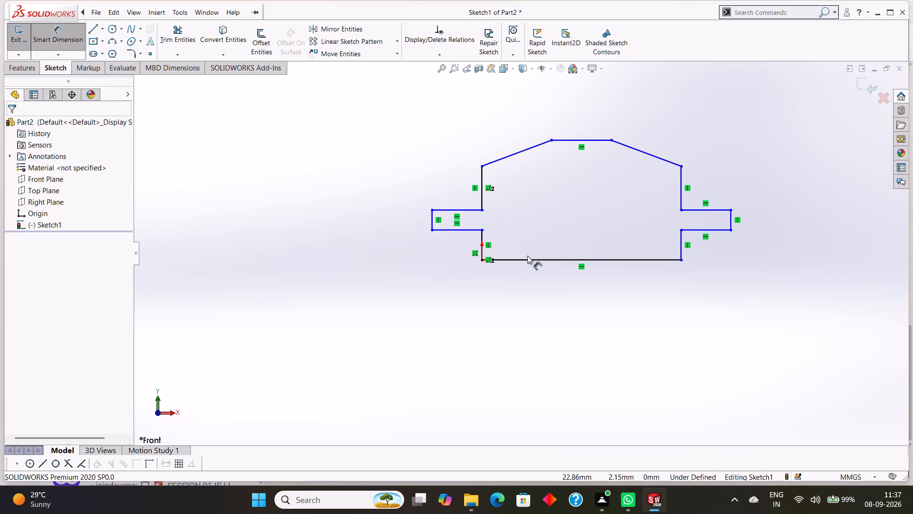
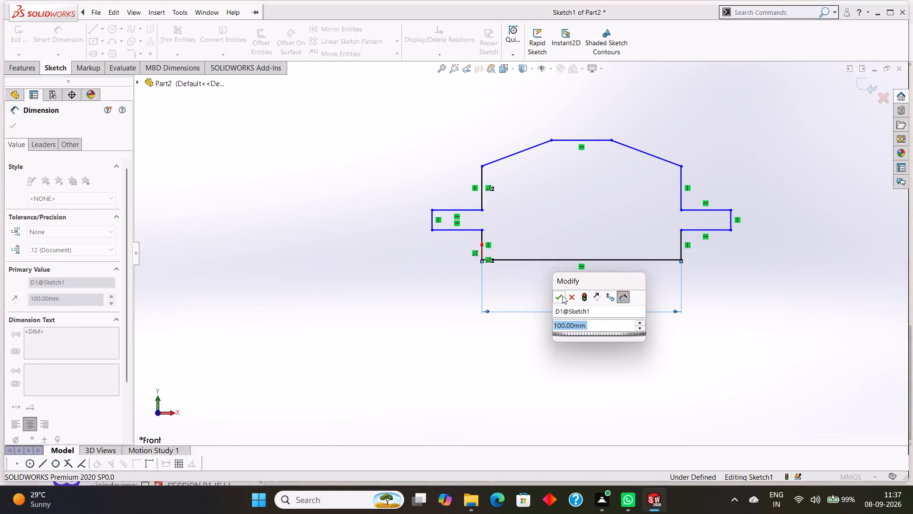
# Dimension the length of the profile's bottom edge and of the vertical line below the right tab.
pyautogui.click(562, 296)
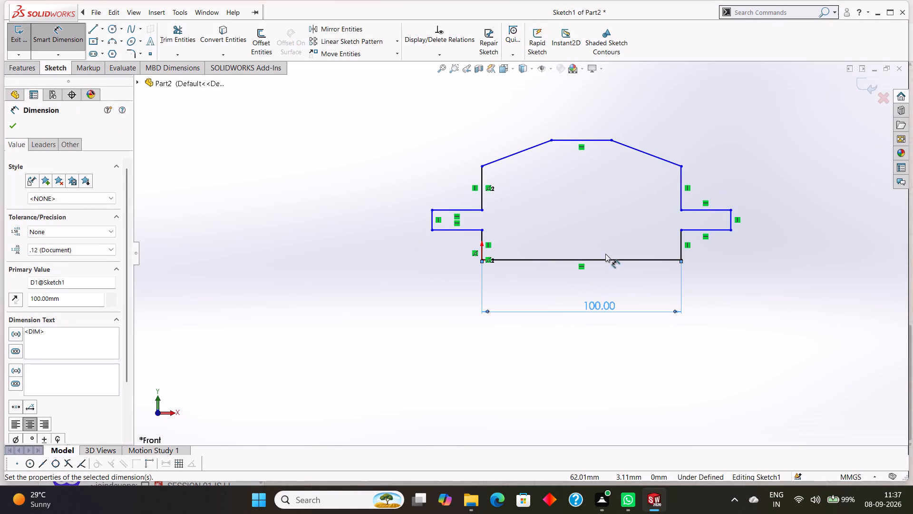
pyautogui.click(680, 240)
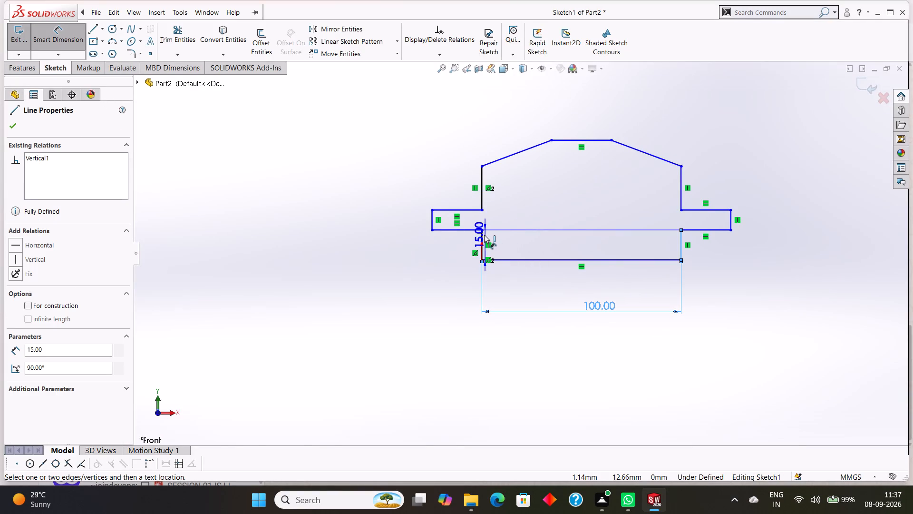
pyautogui.click(481, 234)
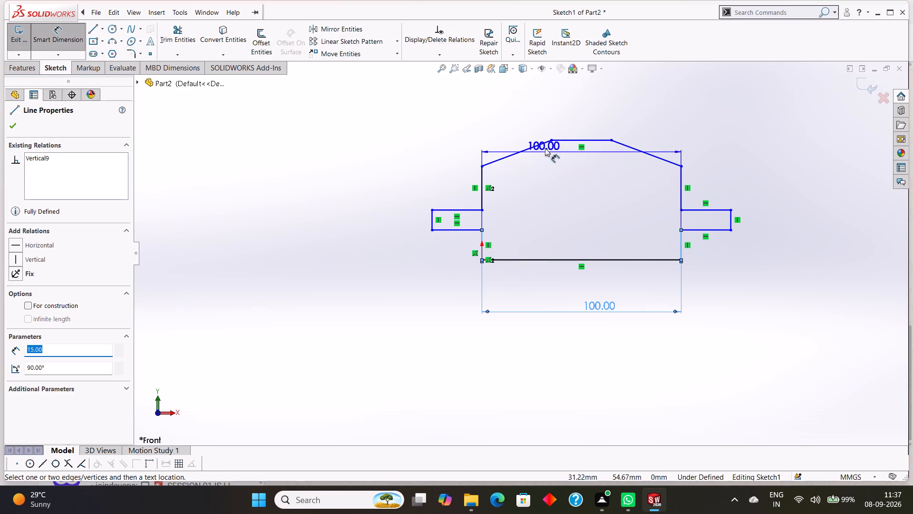
pyautogui.press('Escape')
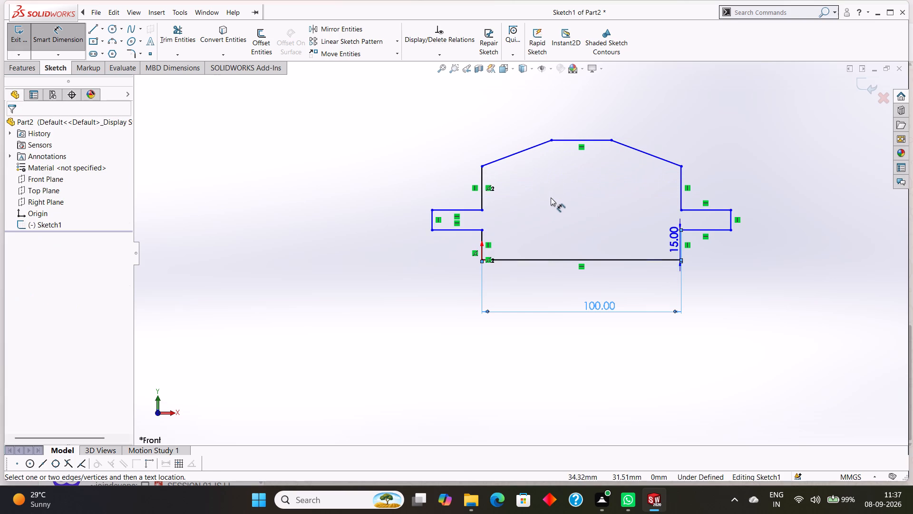
pyautogui.click(719, 240)
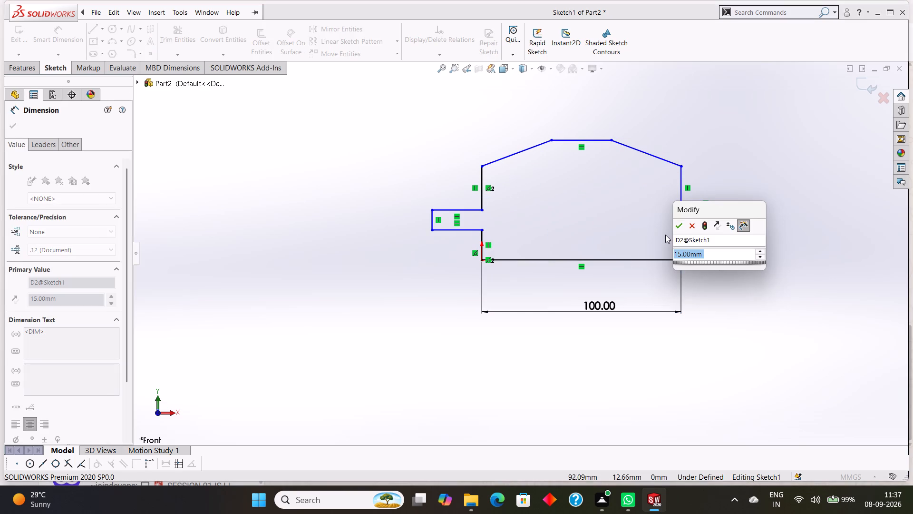
pyautogui.click(682, 228)
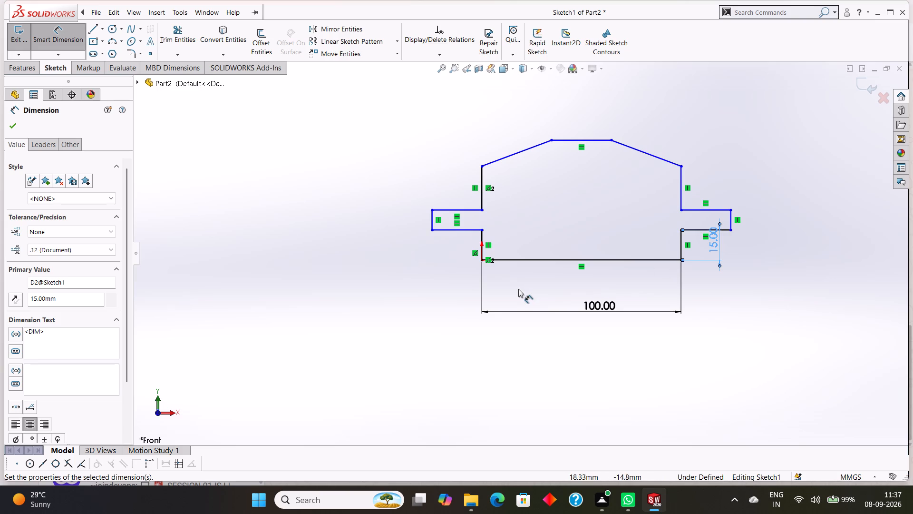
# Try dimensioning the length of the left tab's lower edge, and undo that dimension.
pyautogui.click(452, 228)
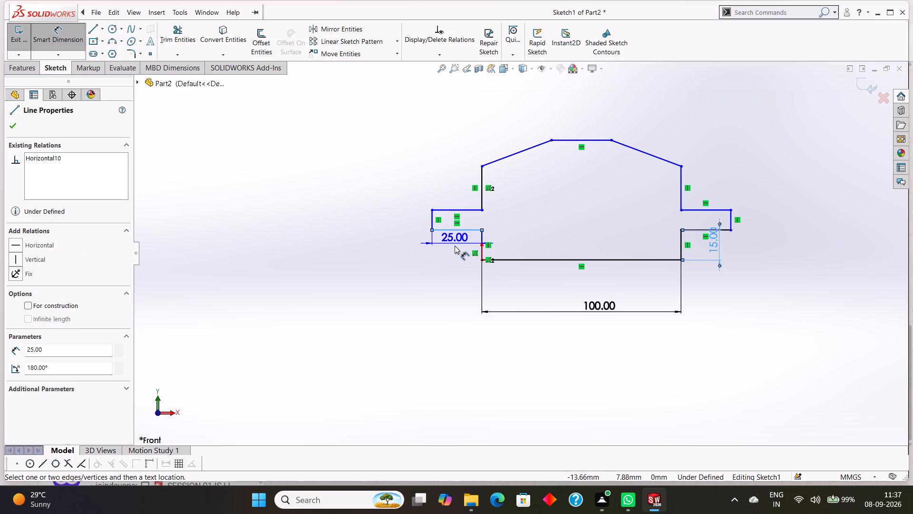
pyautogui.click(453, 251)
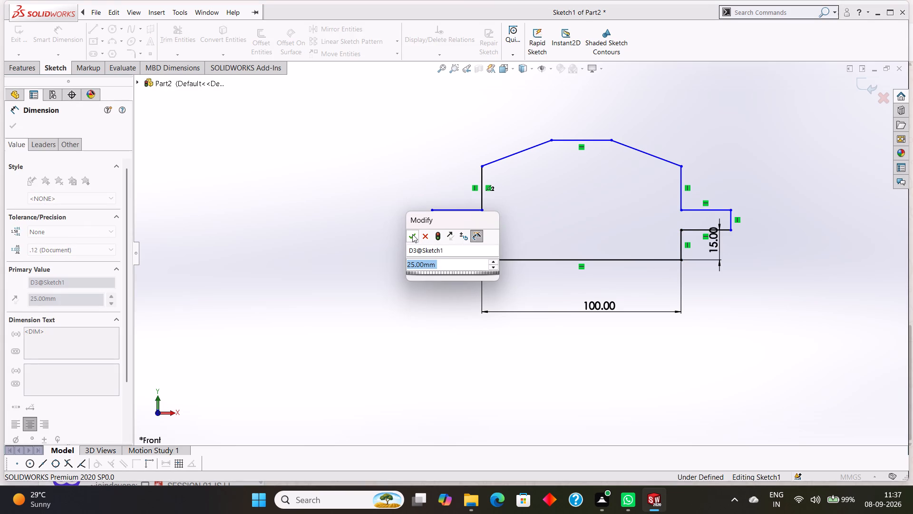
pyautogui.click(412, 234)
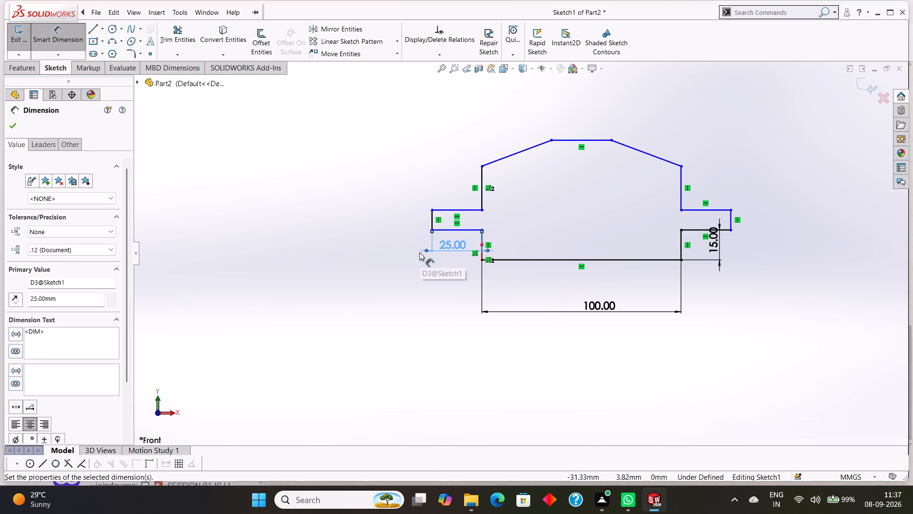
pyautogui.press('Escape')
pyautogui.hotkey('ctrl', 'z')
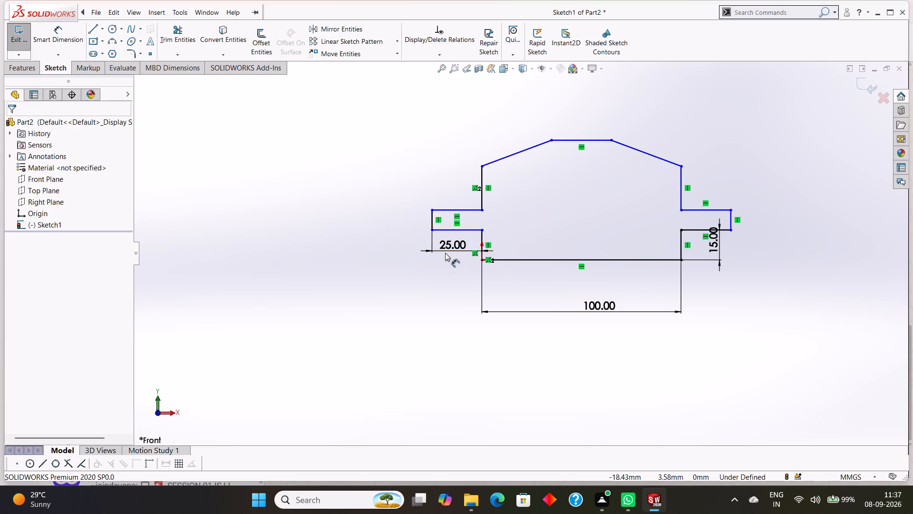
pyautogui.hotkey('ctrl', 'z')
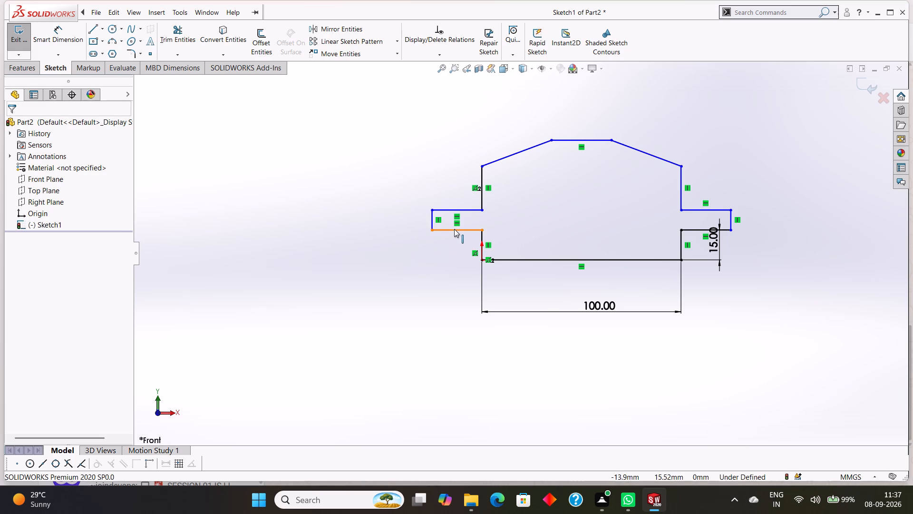
# Dimension the height of the left tab between its lower and upper horizontal edges.
pyautogui.click(454, 229)
pyautogui.press('Escape')
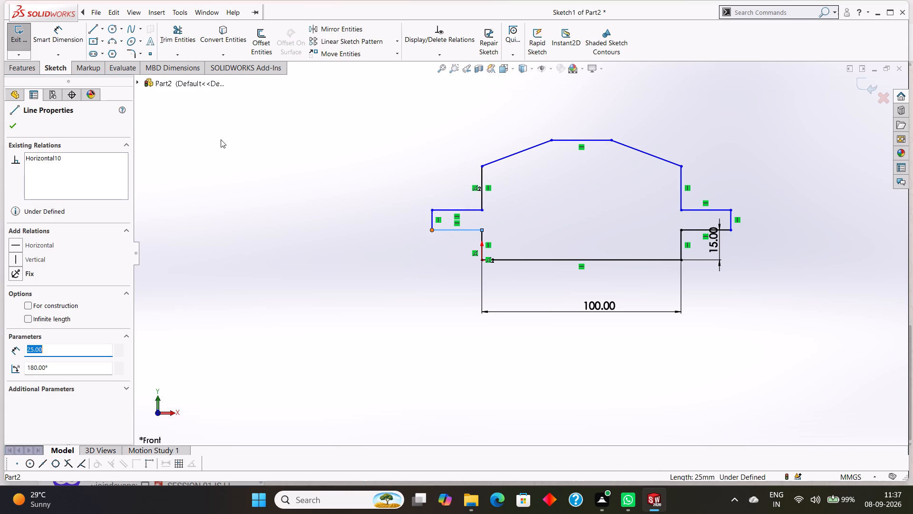
pyautogui.press('Escape')
pyautogui.click(59, 27)
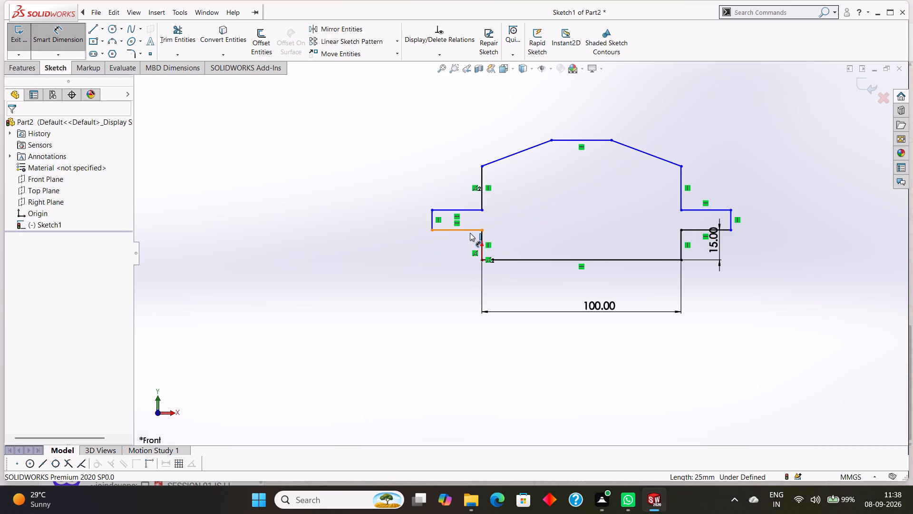
pyautogui.click(469, 229)
pyautogui.click(468, 211)
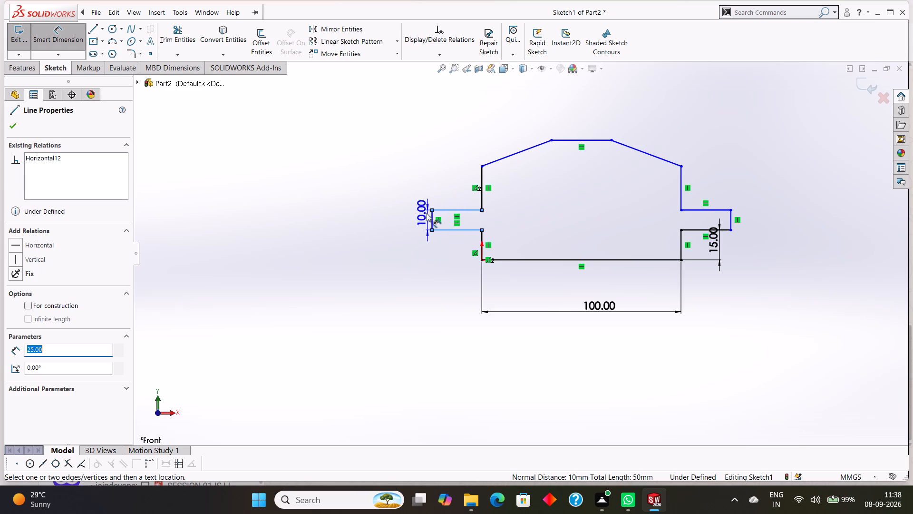
pyautogui.click(402, 213)
pyautogui.click(365, 198)
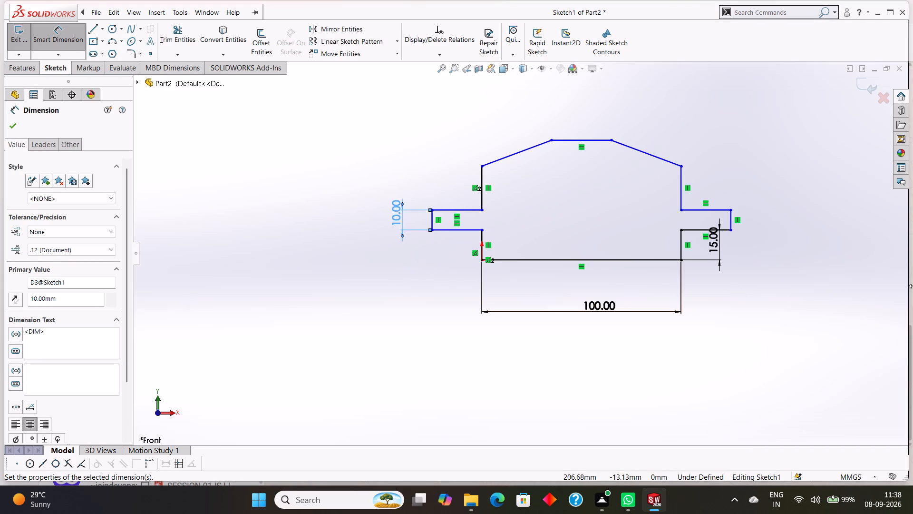
# Dimension the vertical line above the right tab and the horizontal top edge of the profile.
pyautogui.click(680, 180)
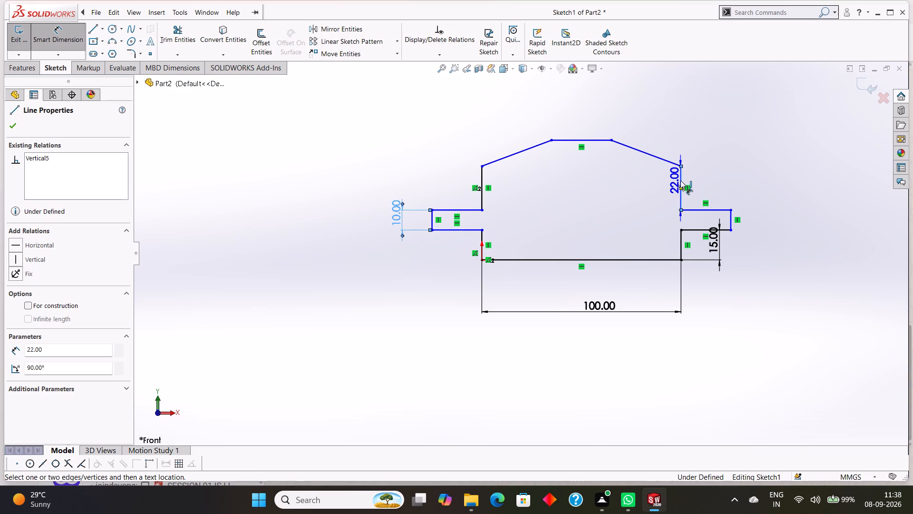
pyautogui.click(697, 180)
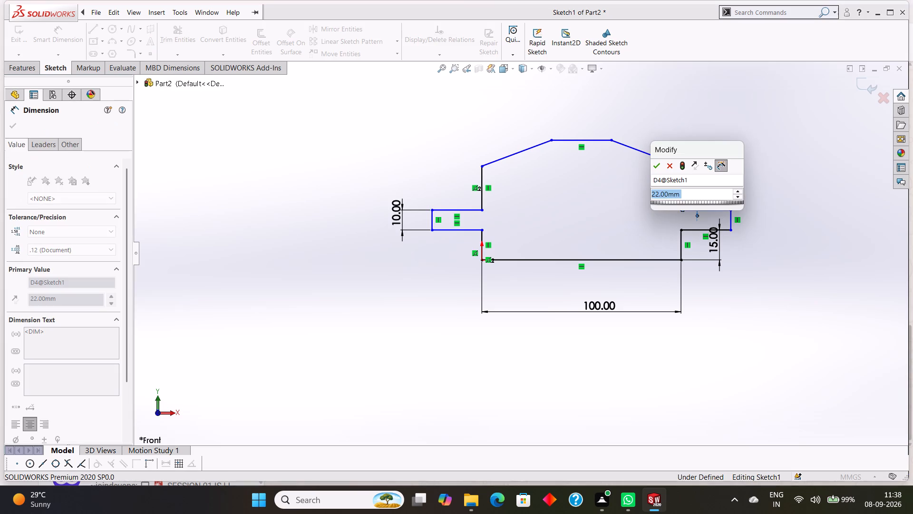
pyautogui.click(659, 165)
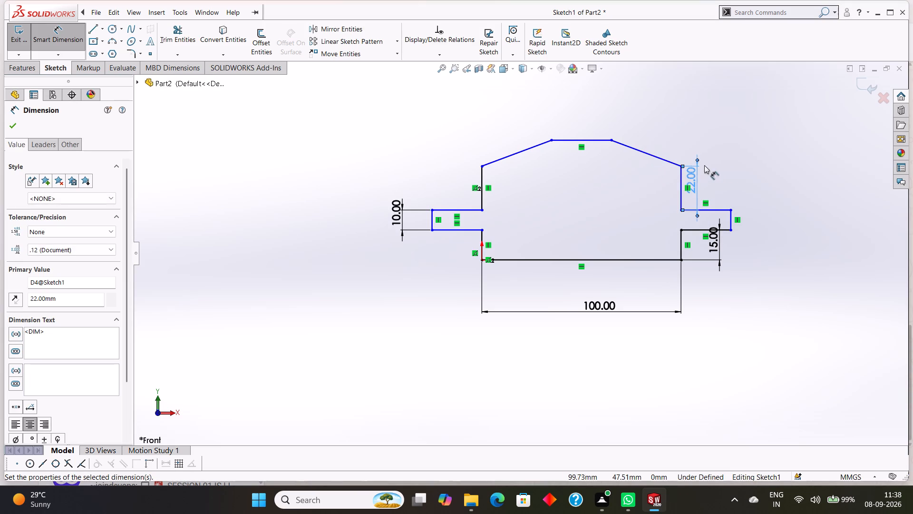
pyautogui.click(586, 141)
pyautogui.click(592, 119)
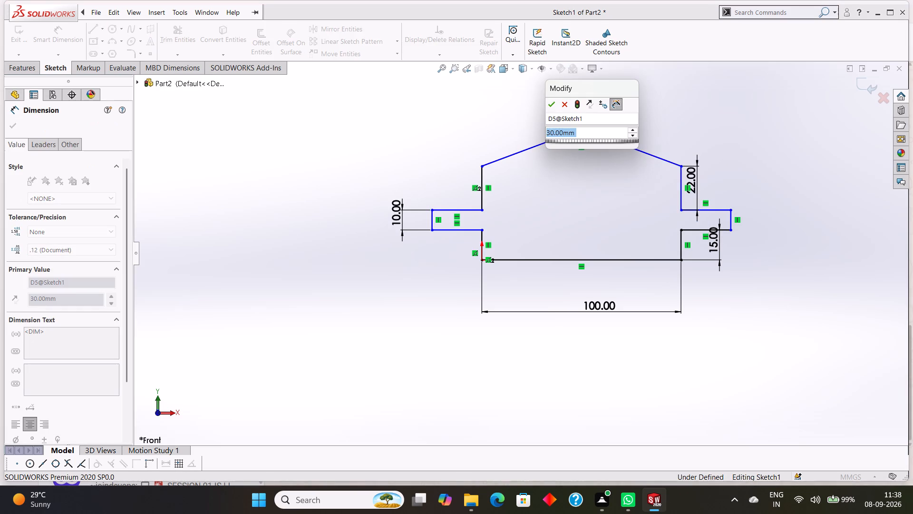
pyautogui.click(554, 104)
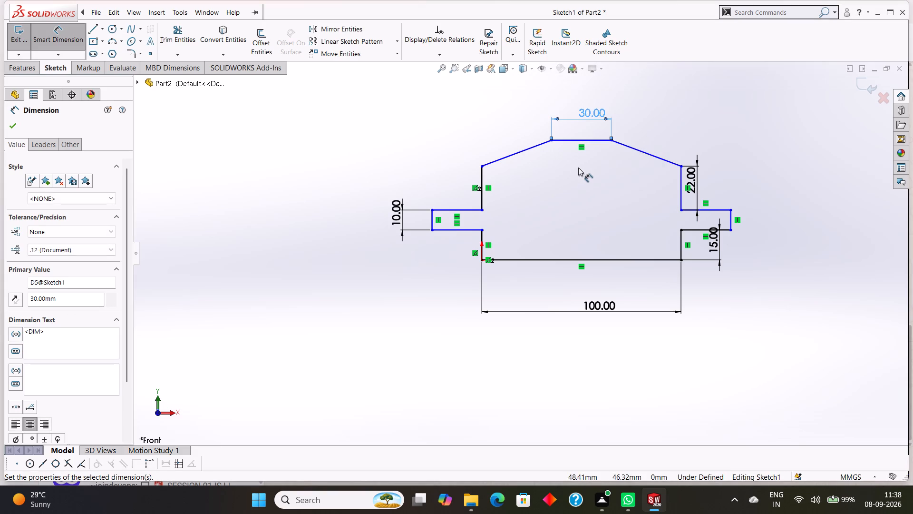
pyautogui.click(17, 124)
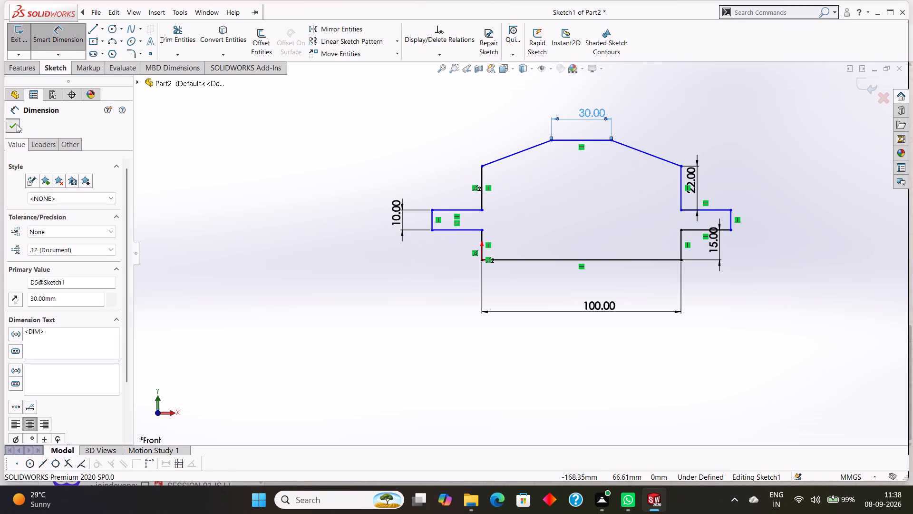
# Dimension the vertical rise of the right sloped upper line.
pyautogui.click(646, 153)
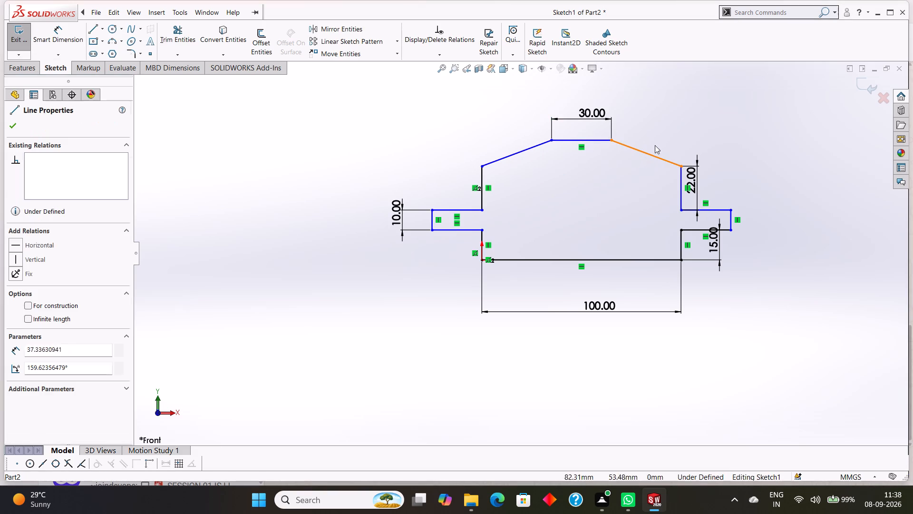
pyautogui.press('Escape')
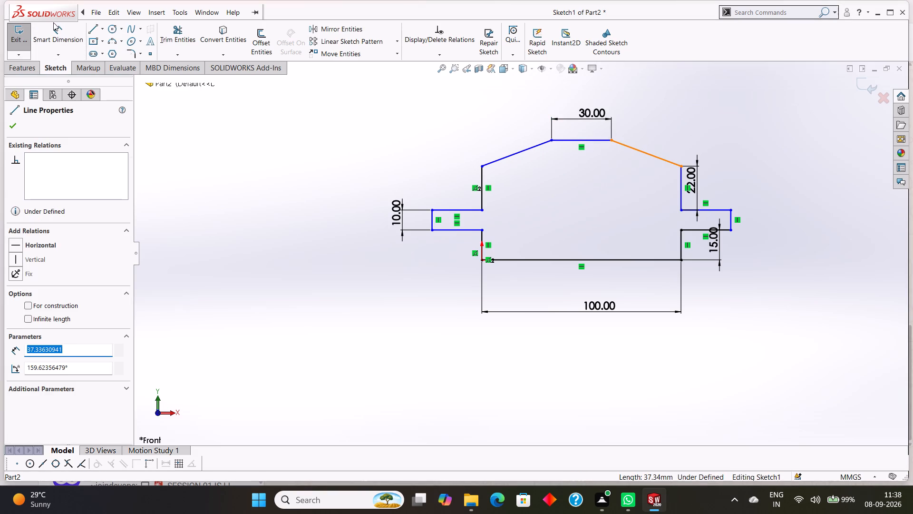
pyautogui.press('Escape')
pyautogui.click(64, 32)
pyautogui.click(637, 148)
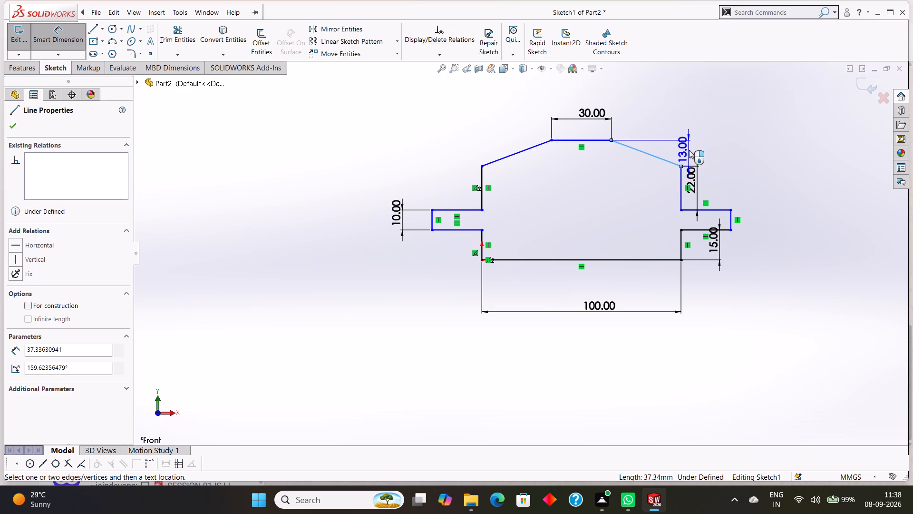
pyautogui.click(689, 150)
pyautogui.click(650, 135)
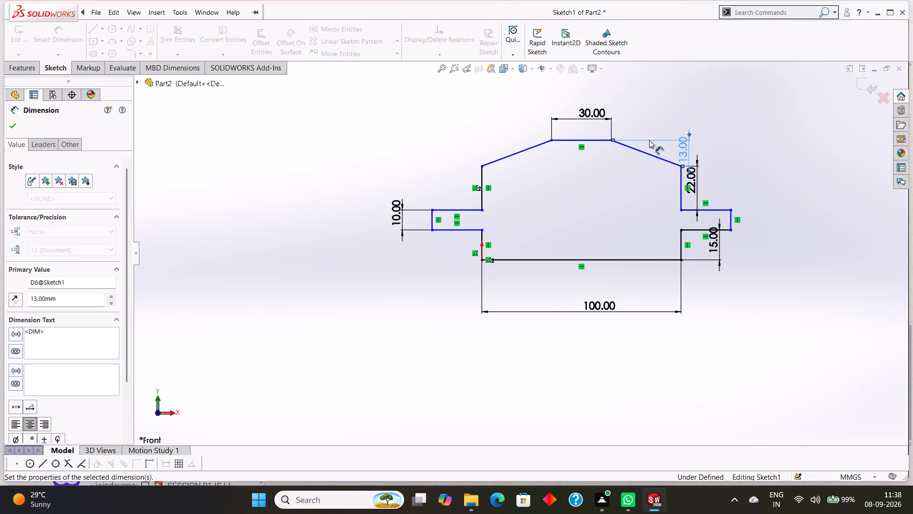
# Dimension the vertical rise of the left sloped upper line and set it to 15 mm.
pyautogui.click(512, 154)
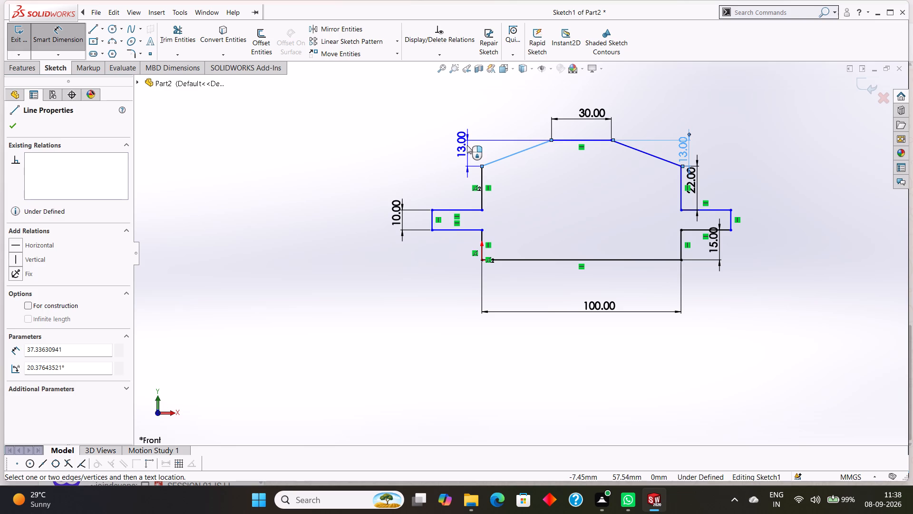
pyautogui.doubleClick(467, 145)
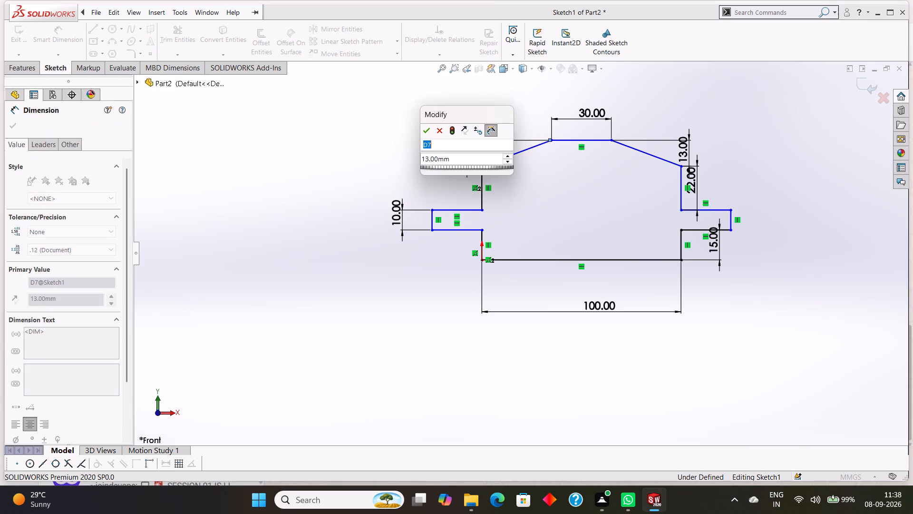
pyautogui.click(469, 157)
pyautogui.moveTo(466, 154); pyautogui.dragTo(387, 152)
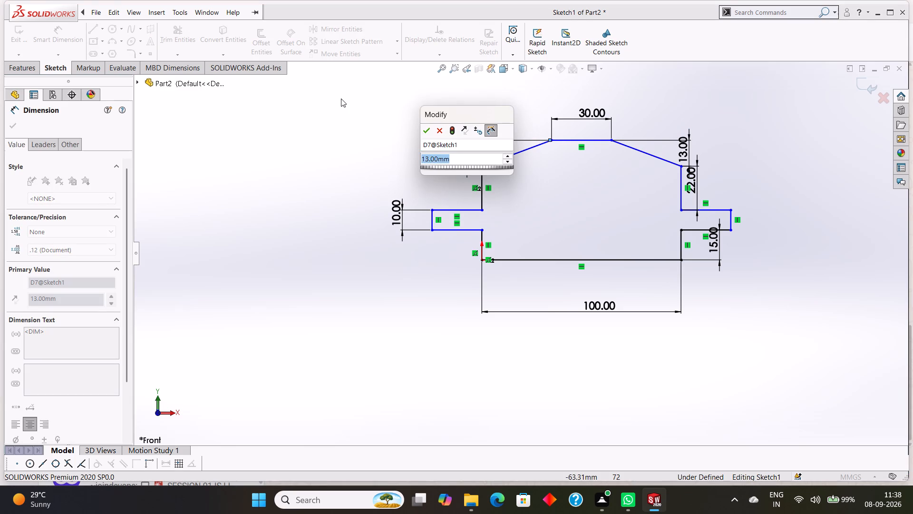
pyautogui.write('15')
pyautogui.press('Return')
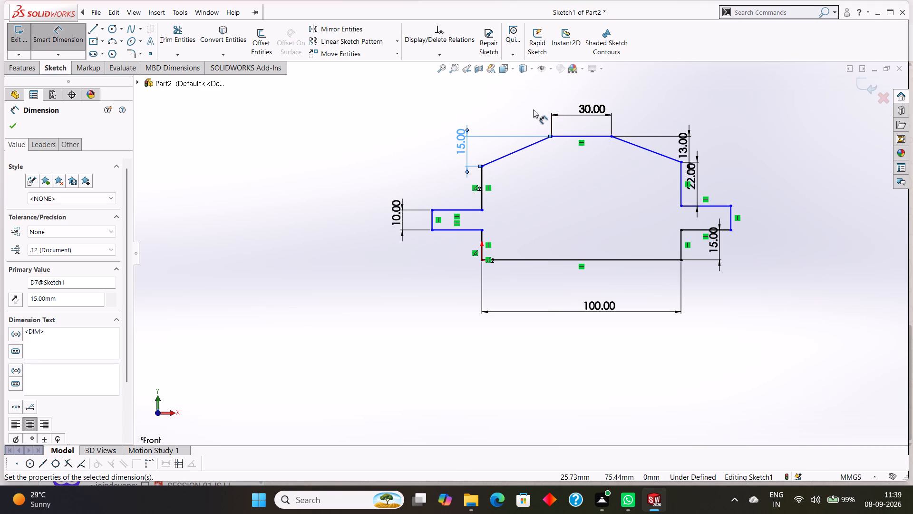
# Set the dimension of the vertical line above the right tab to 20 mm.
pyautogui.doubleClick(693, 176)
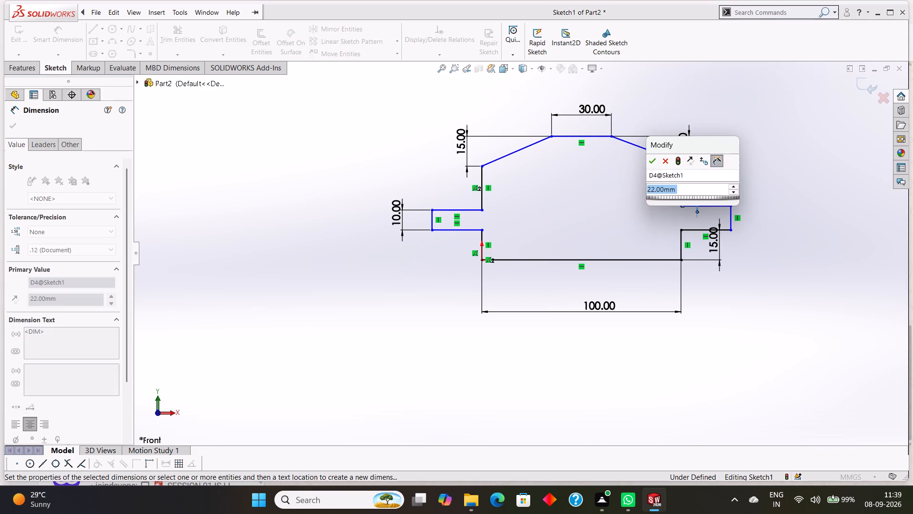
pyautogui.write('20')
pyautogui.press('Return')
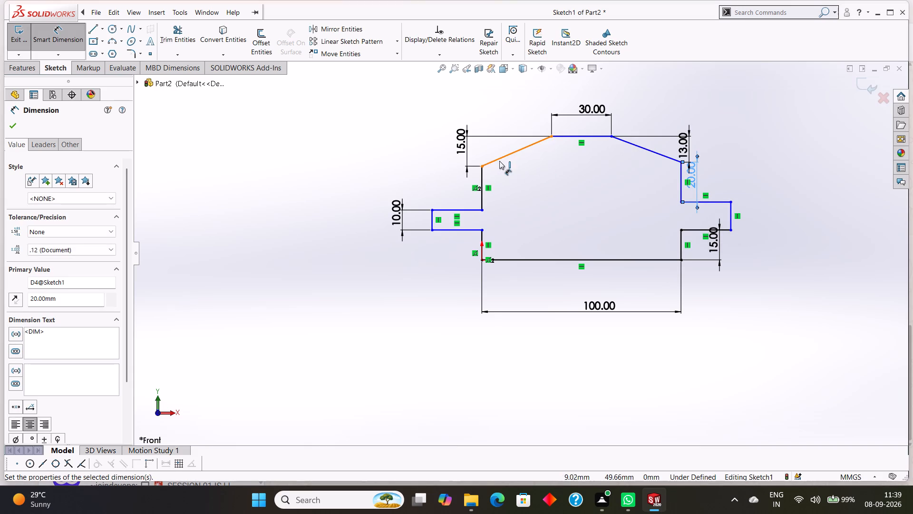
pyautogui.click(19, 119)
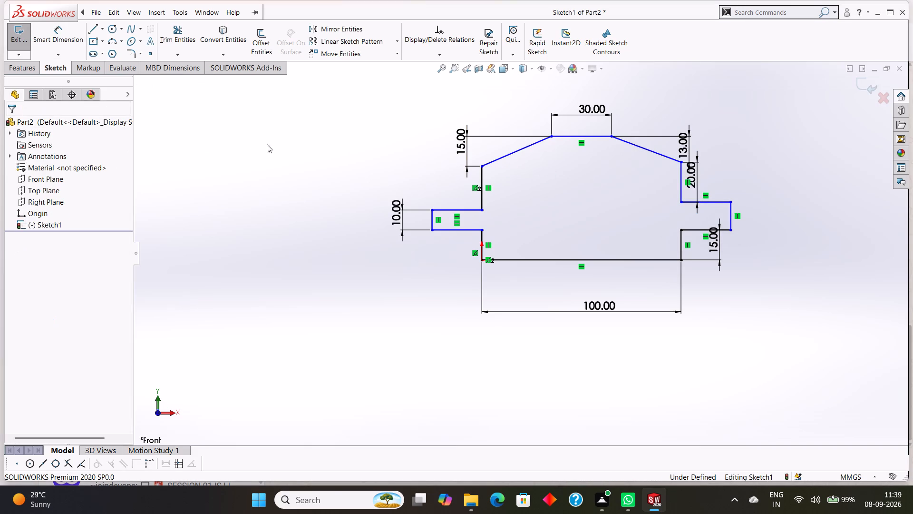
# Dimension the vertical line above the left tab with Smart Dimension.
pyautogui.click(58, 33)
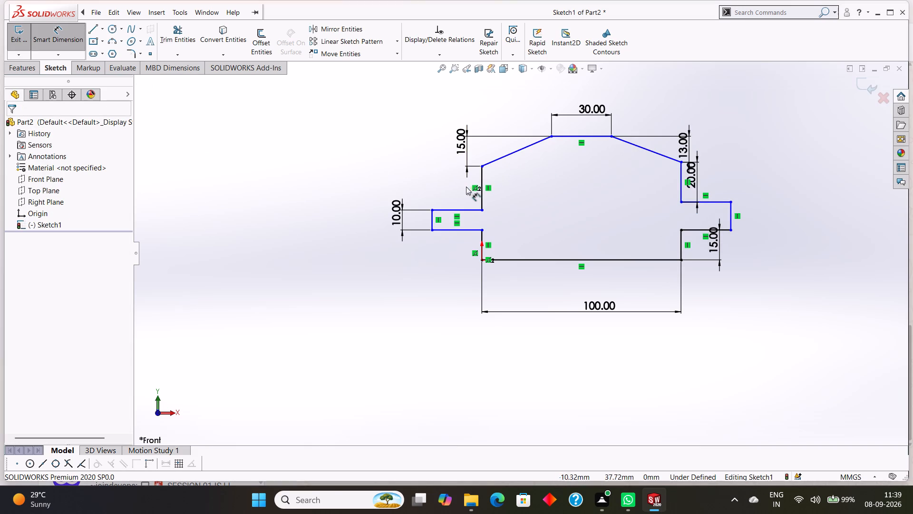
pyautogui.click(483, 183)
pyautogui.click(451, 178)
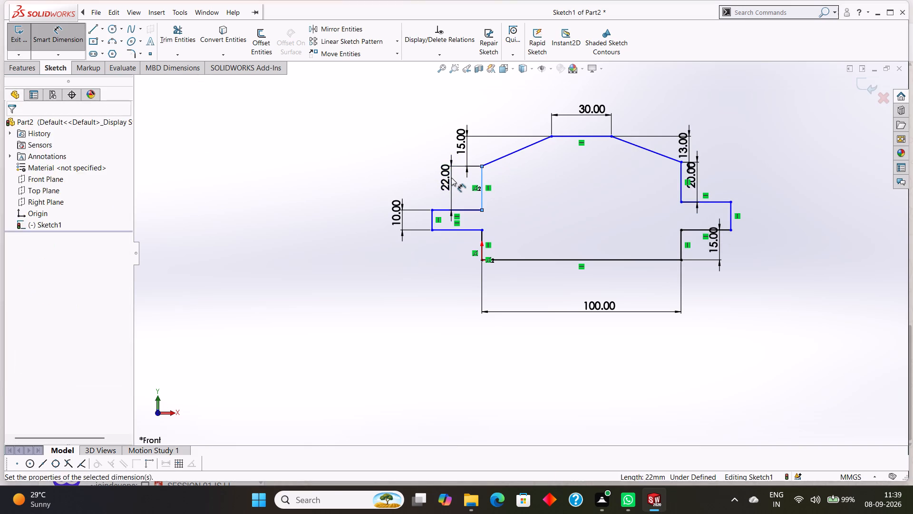
pyautogui.click(410, 164)
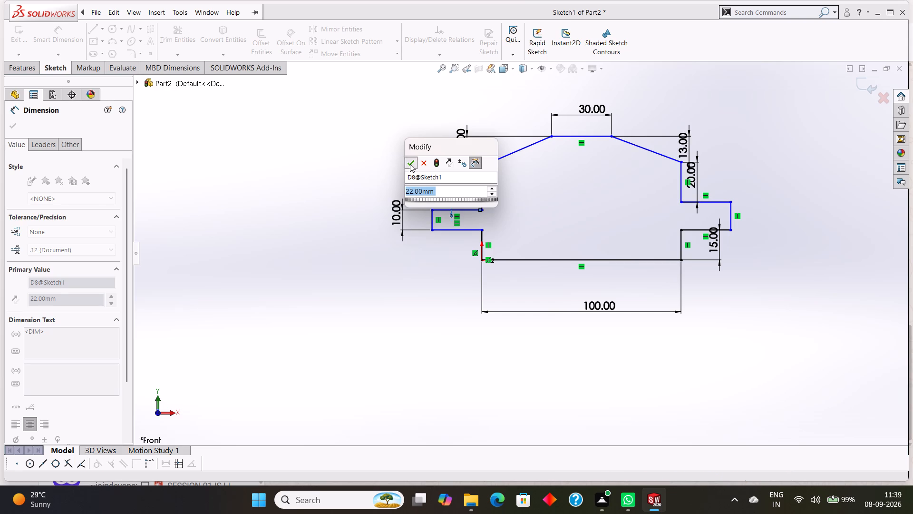
# Set the dimension of the vertical line above the right tab to 22 mm.
pyautogui.doubleClick(691, 175)
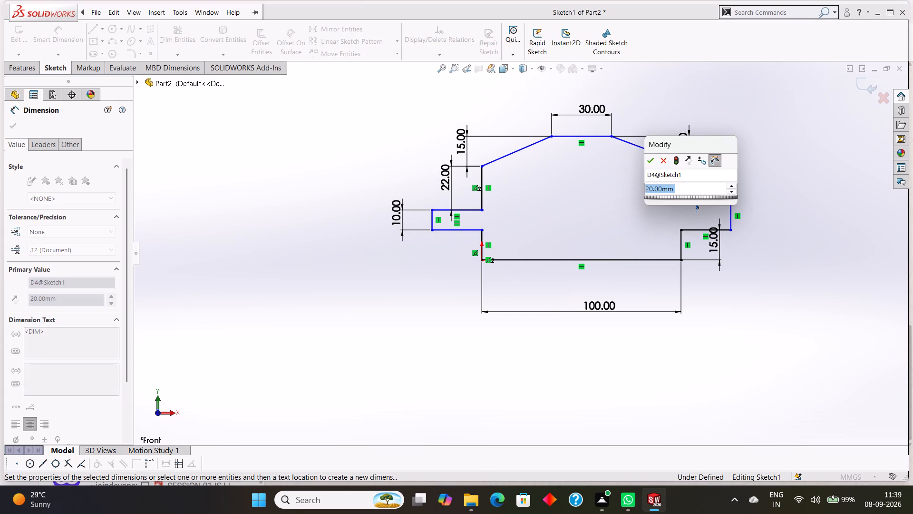
pyautogui.write('22')
pyautogui.press('Return')
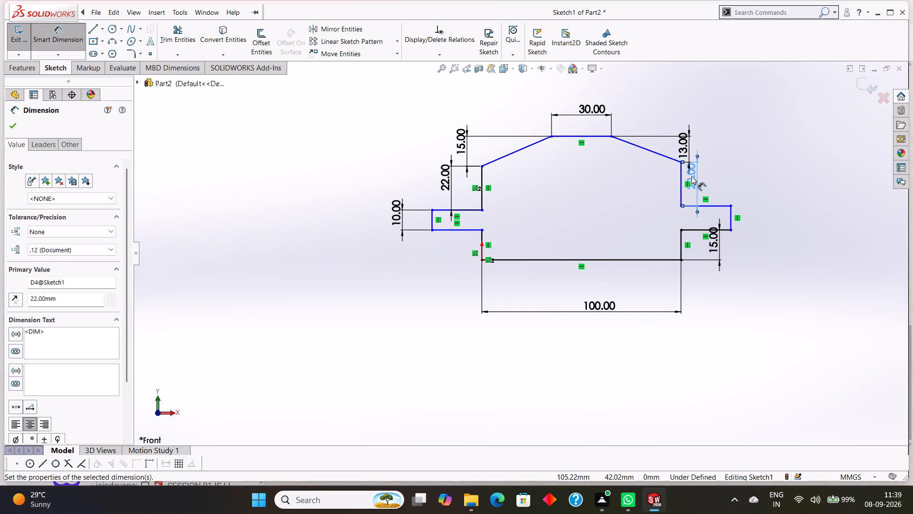
pyautogui.click(763, 164)
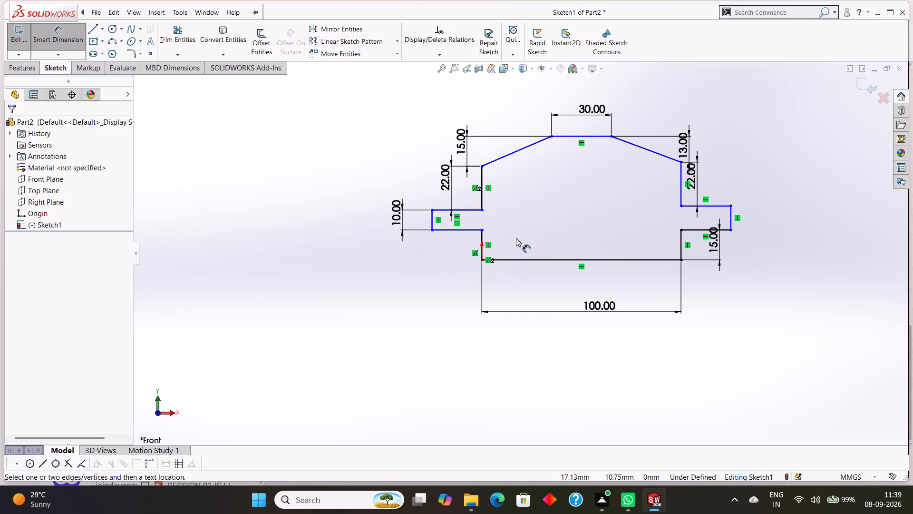
# Dimension the vertical line below the left tab, between the tab and the origin.
pyautogui.click(483, 237)
pyautogui.click(461, 237)
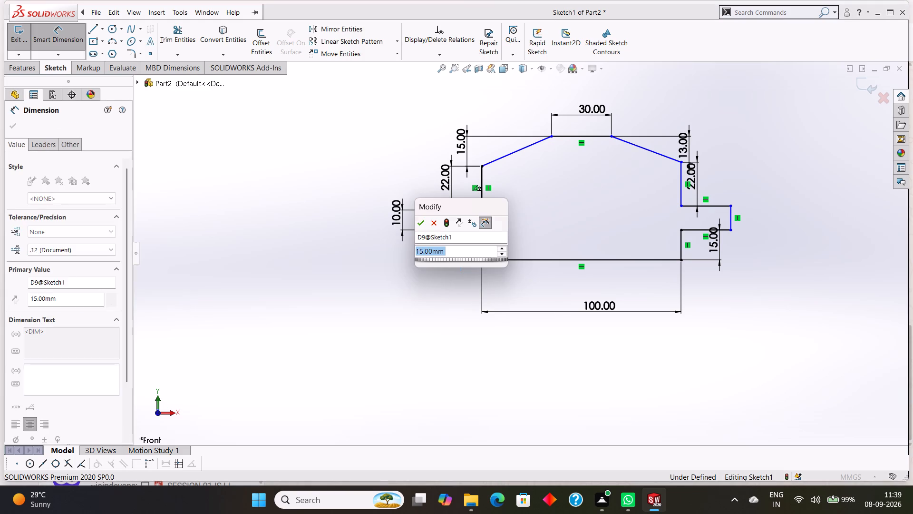
pyautogui.click(423, 221)
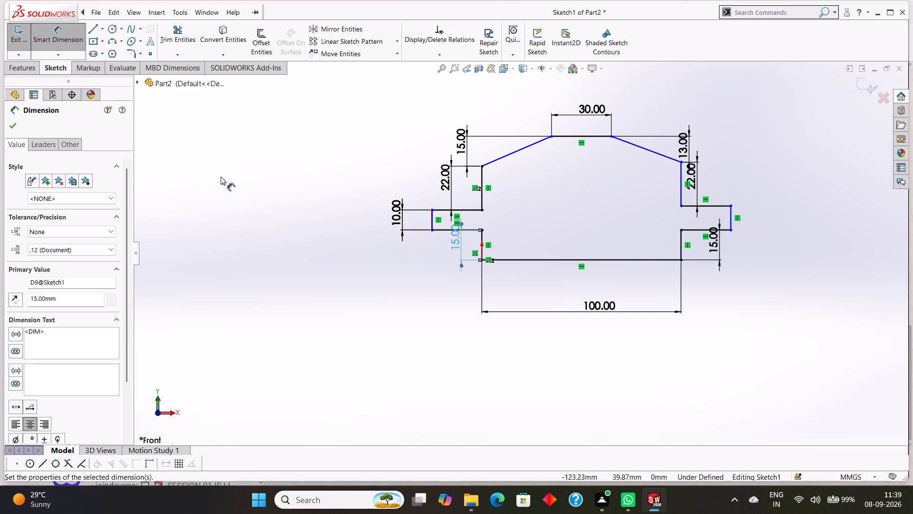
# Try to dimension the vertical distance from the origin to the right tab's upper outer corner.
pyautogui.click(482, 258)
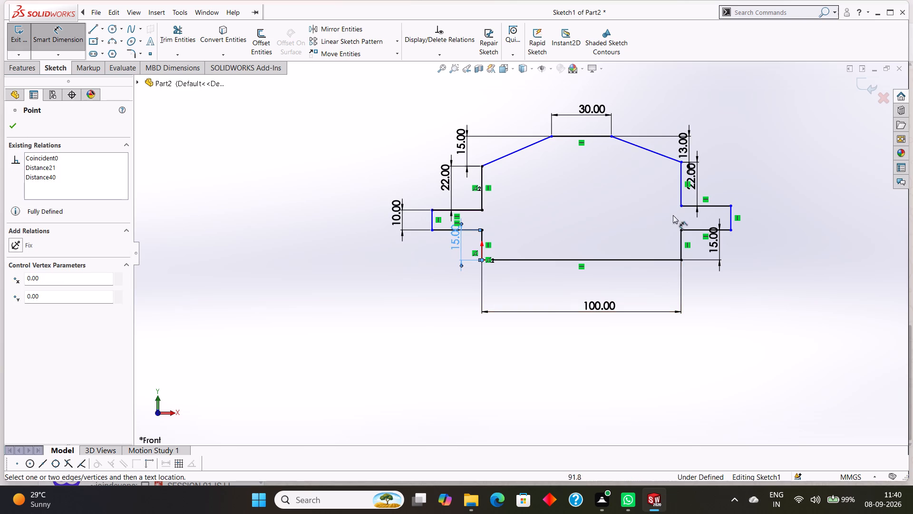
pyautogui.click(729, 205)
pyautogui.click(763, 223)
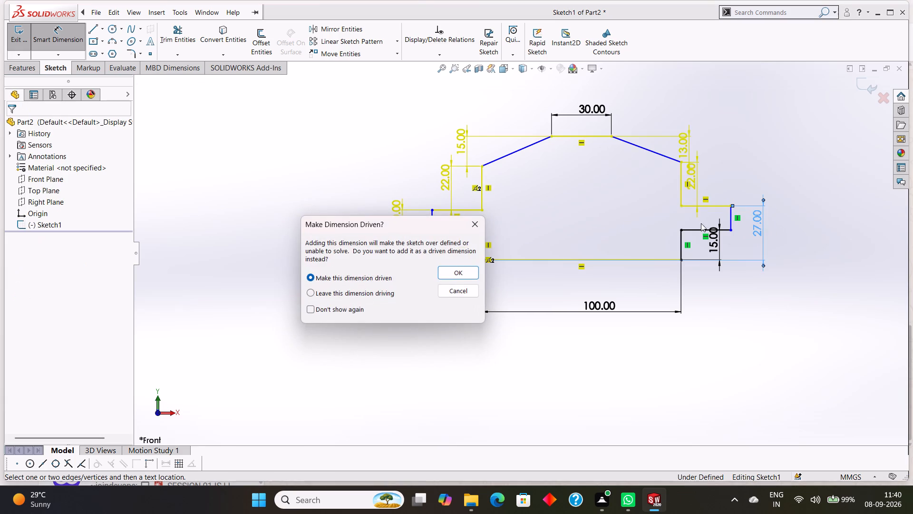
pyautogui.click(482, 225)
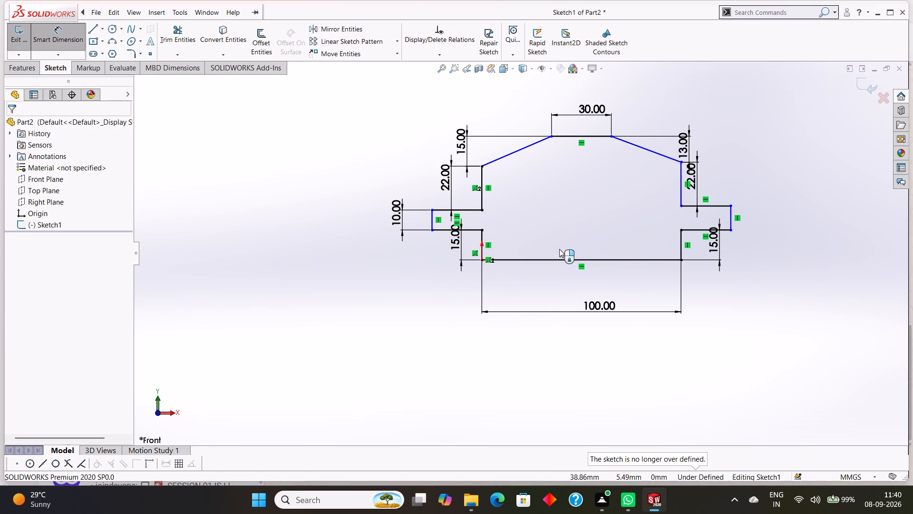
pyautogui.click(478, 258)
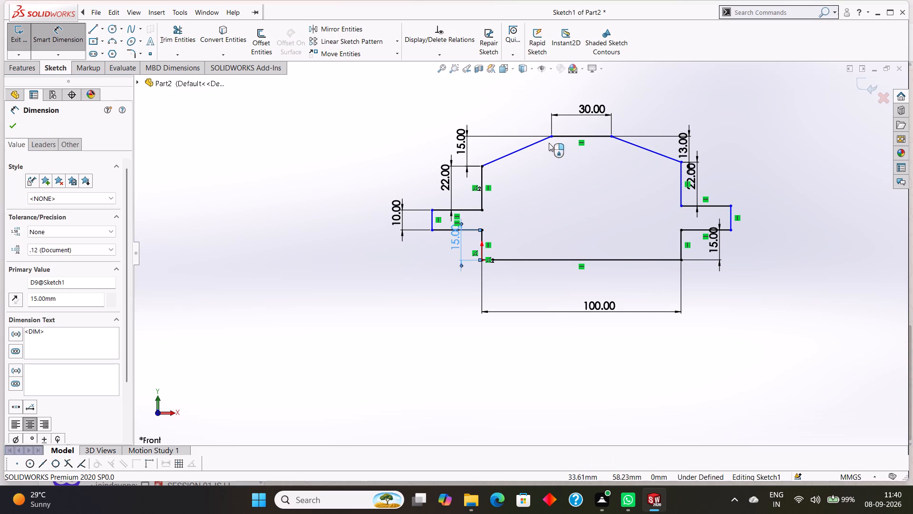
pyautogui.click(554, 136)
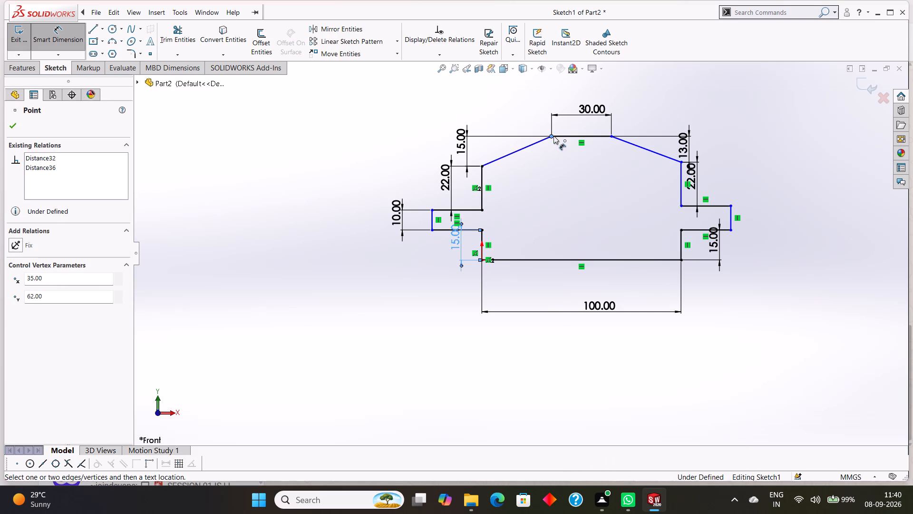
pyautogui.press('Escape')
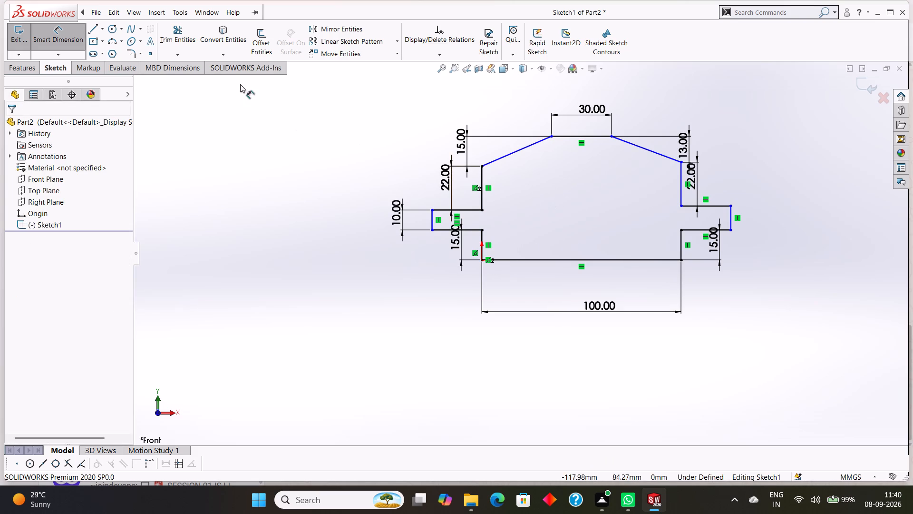
# Dimension the horizontal distance from the origin to the left end of the profile's top edge.
pyautogui.click(483, 260)
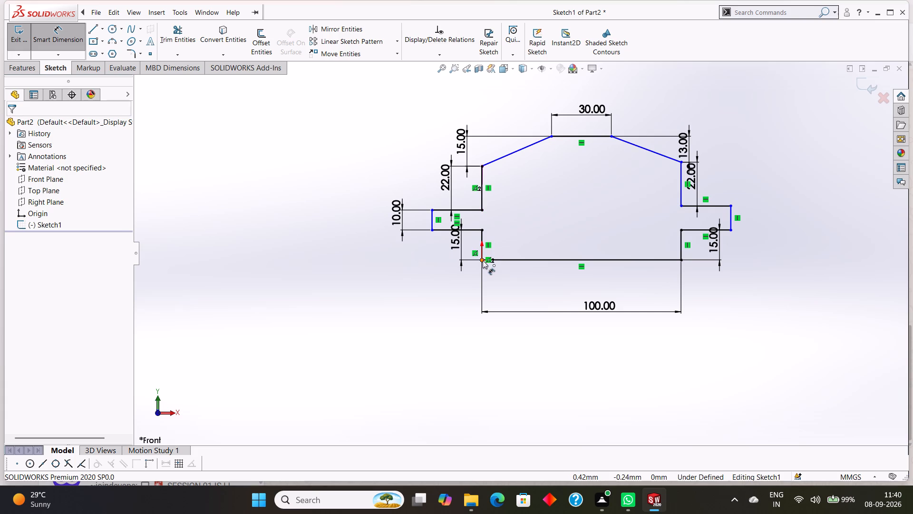
pyautogui.click(552, 137)
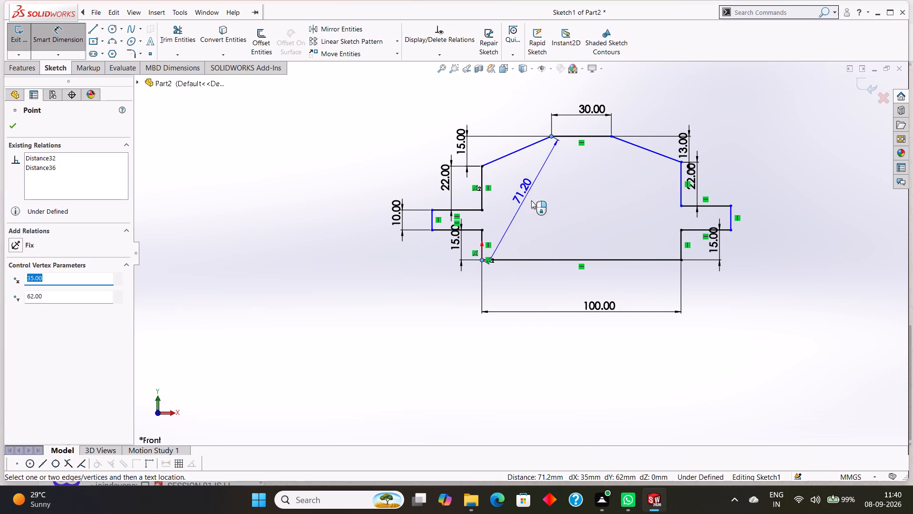
pyautogui.click(494, 99)
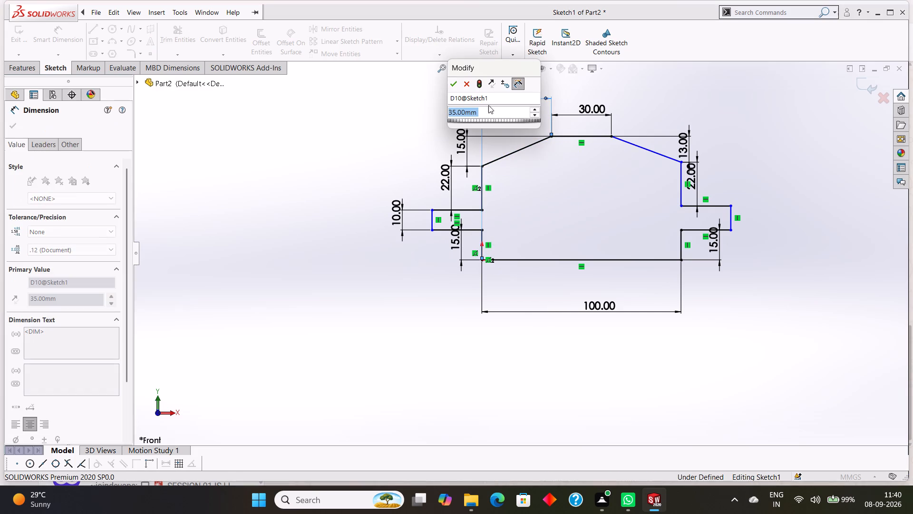
pyautogui.click(452, 83)
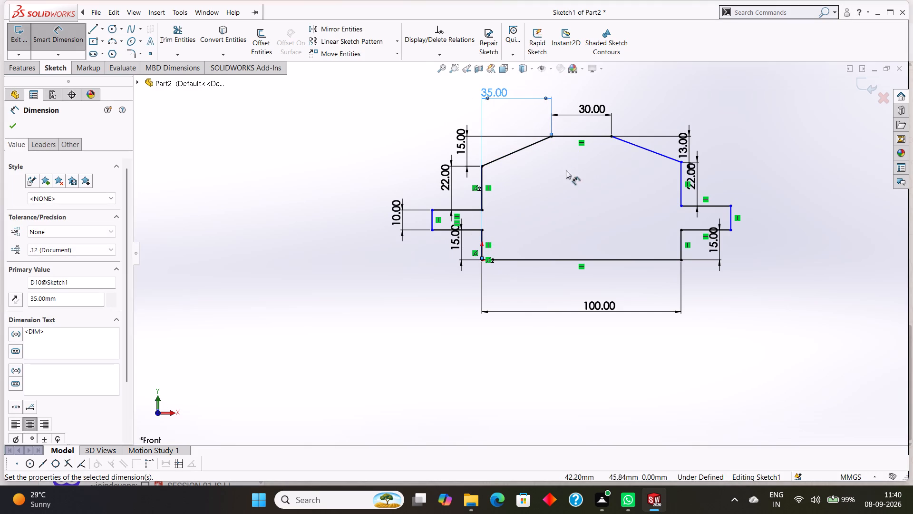
# Dimension the horizontal distance from the origin to the left tab's lower outer corner.
pyautogui.click(482, 261)
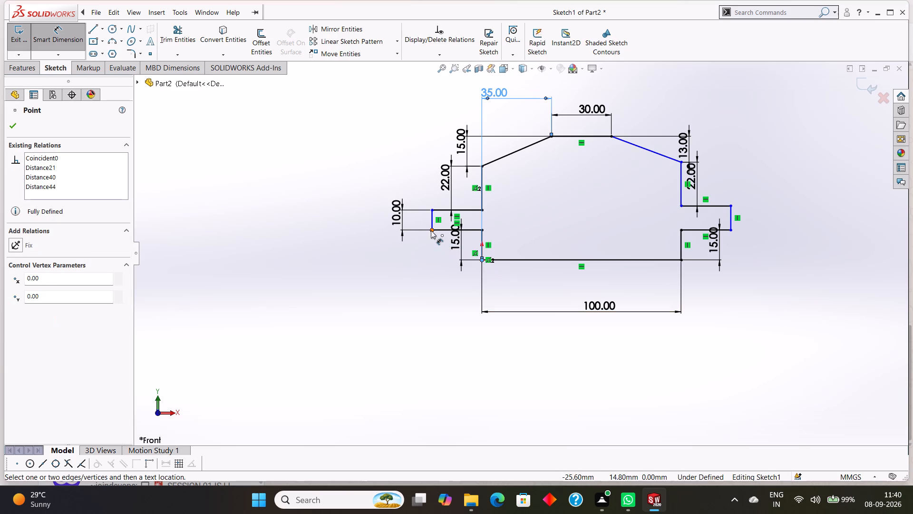
pyautogui.click(431, 230)
pyautogui.click(449, 272)
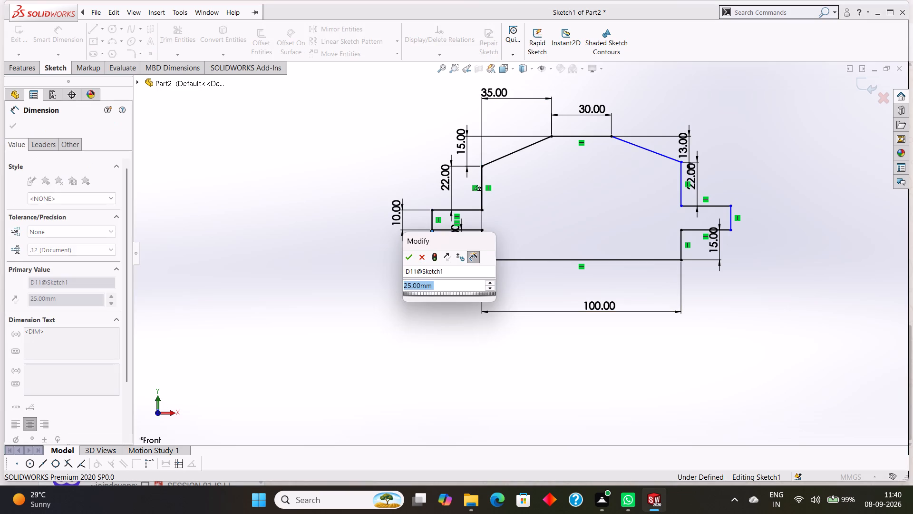
pyautogui.click(408, 257)
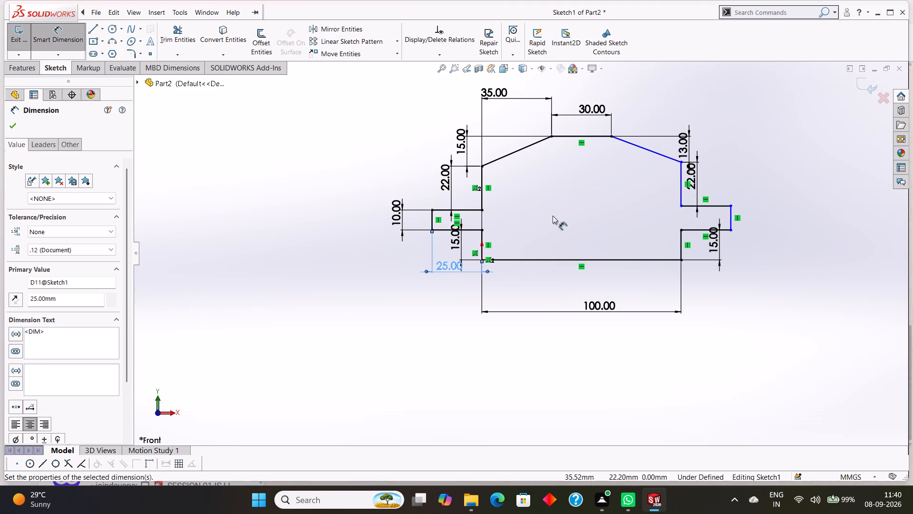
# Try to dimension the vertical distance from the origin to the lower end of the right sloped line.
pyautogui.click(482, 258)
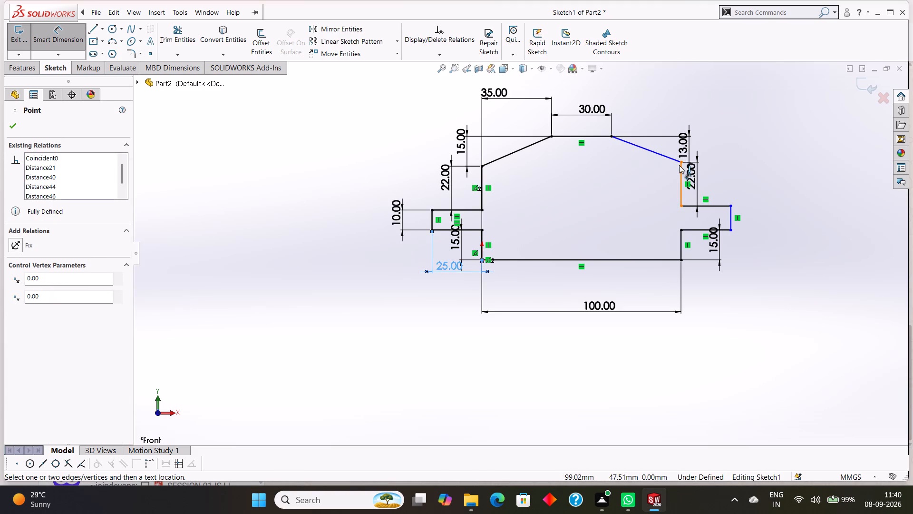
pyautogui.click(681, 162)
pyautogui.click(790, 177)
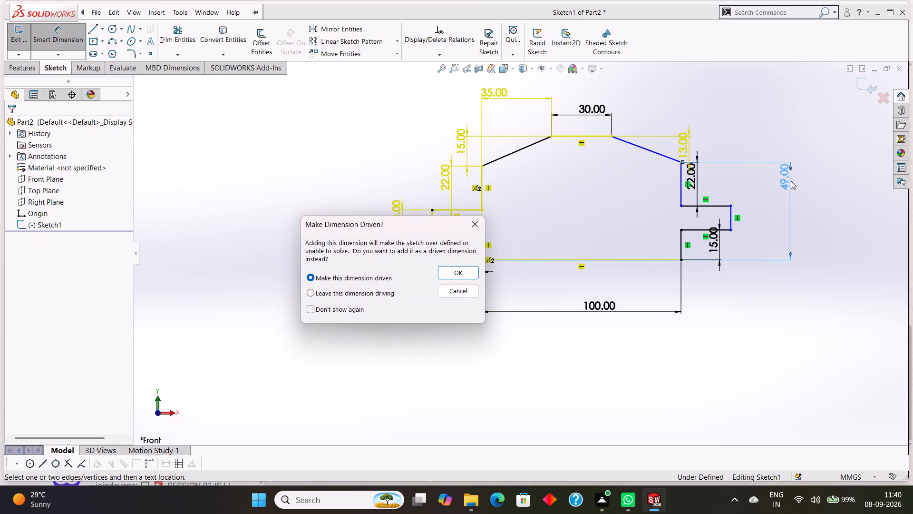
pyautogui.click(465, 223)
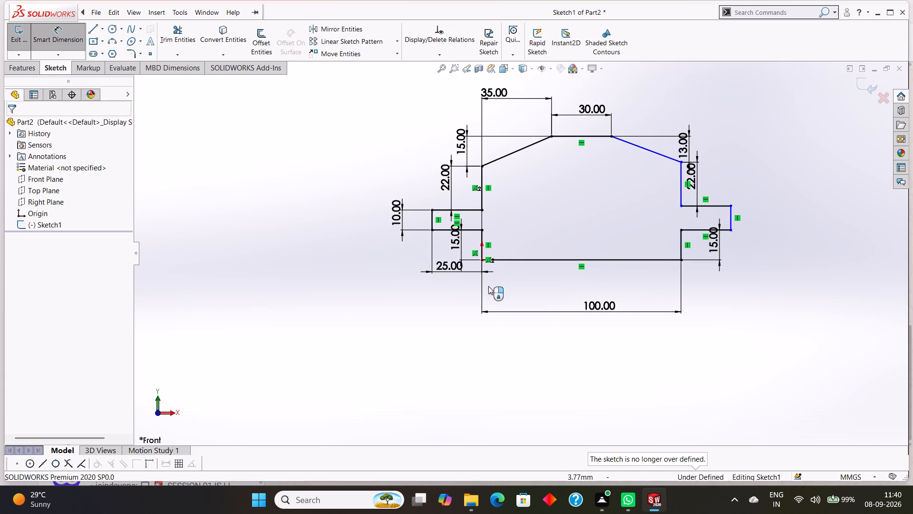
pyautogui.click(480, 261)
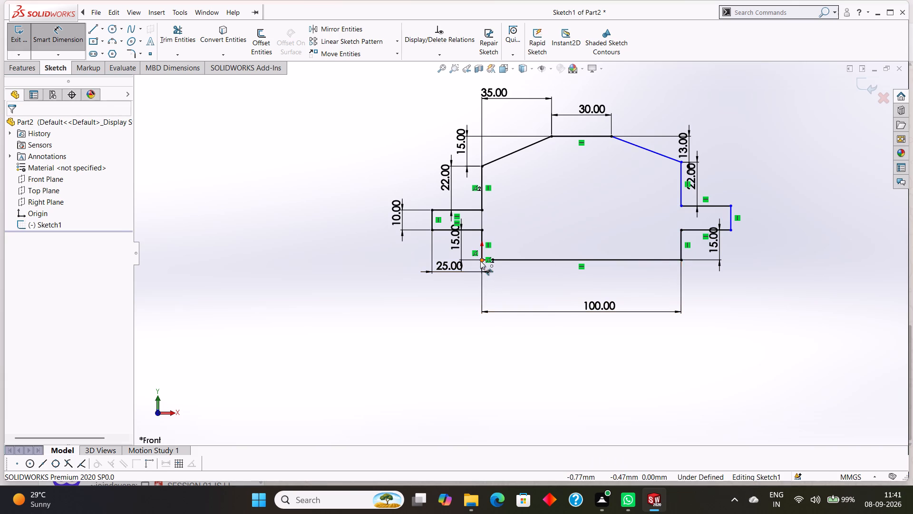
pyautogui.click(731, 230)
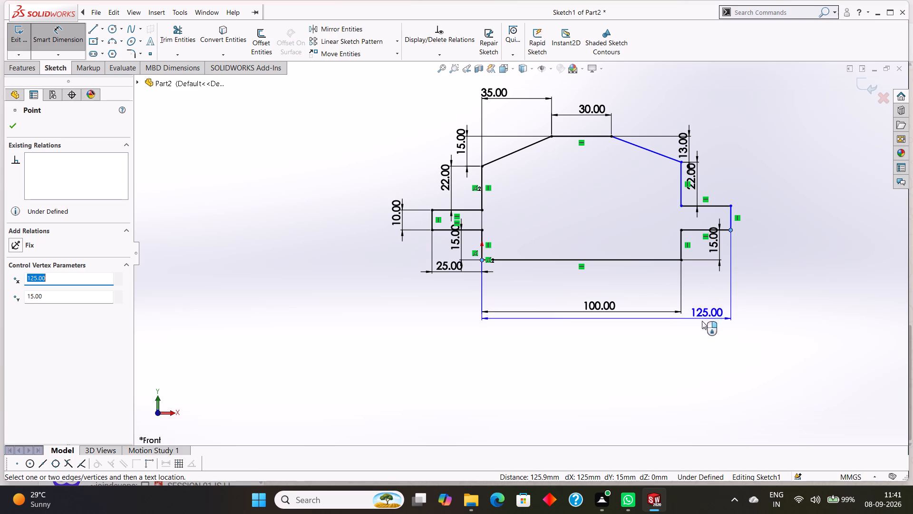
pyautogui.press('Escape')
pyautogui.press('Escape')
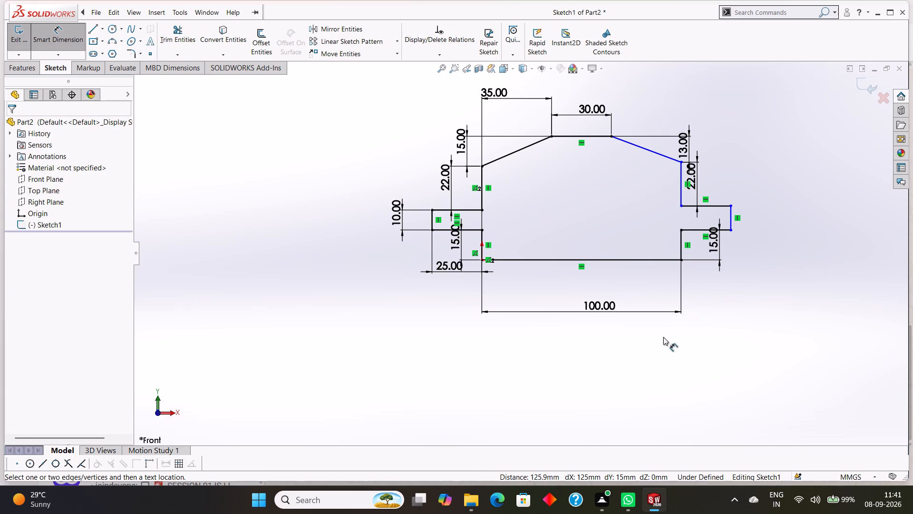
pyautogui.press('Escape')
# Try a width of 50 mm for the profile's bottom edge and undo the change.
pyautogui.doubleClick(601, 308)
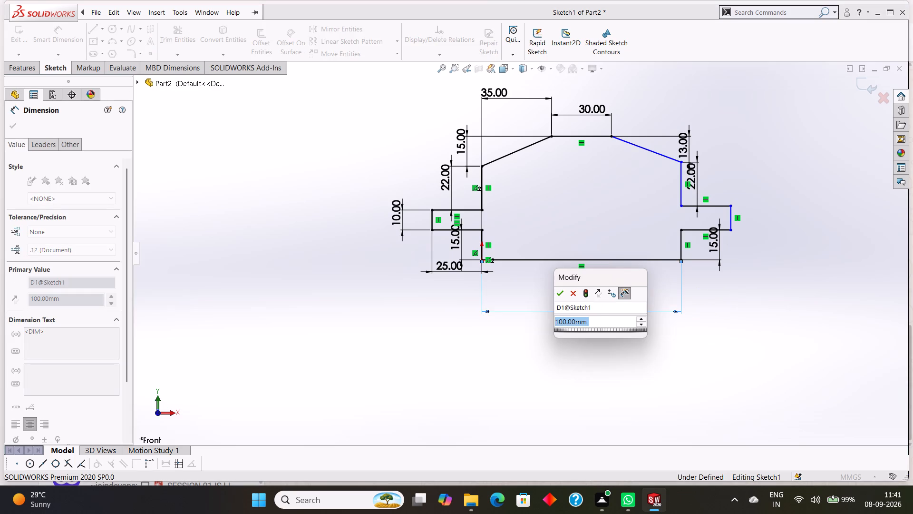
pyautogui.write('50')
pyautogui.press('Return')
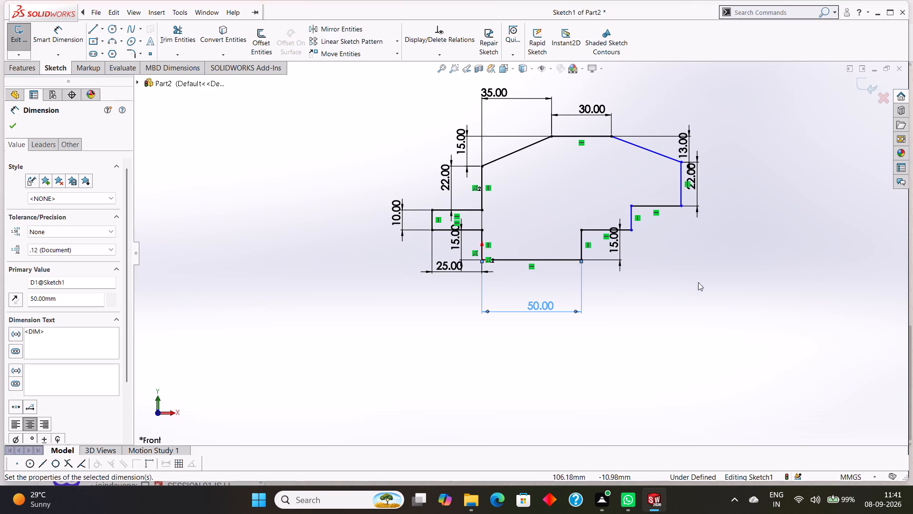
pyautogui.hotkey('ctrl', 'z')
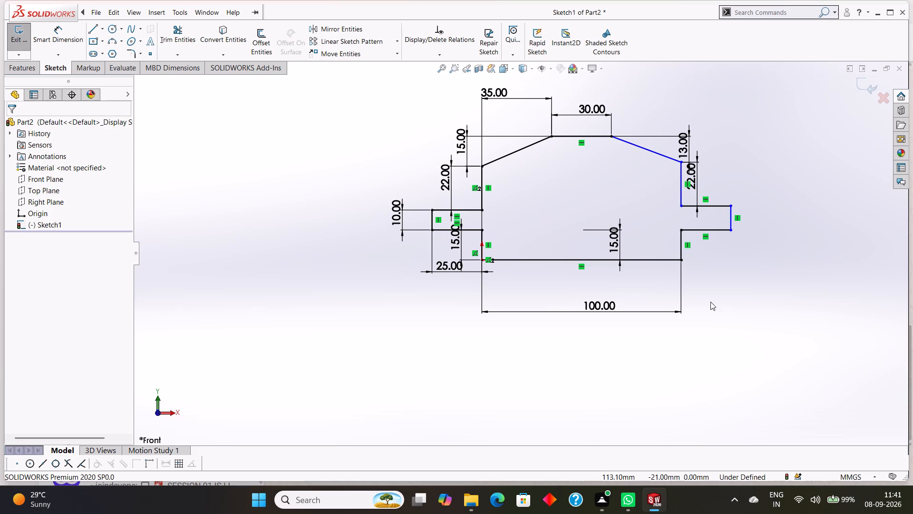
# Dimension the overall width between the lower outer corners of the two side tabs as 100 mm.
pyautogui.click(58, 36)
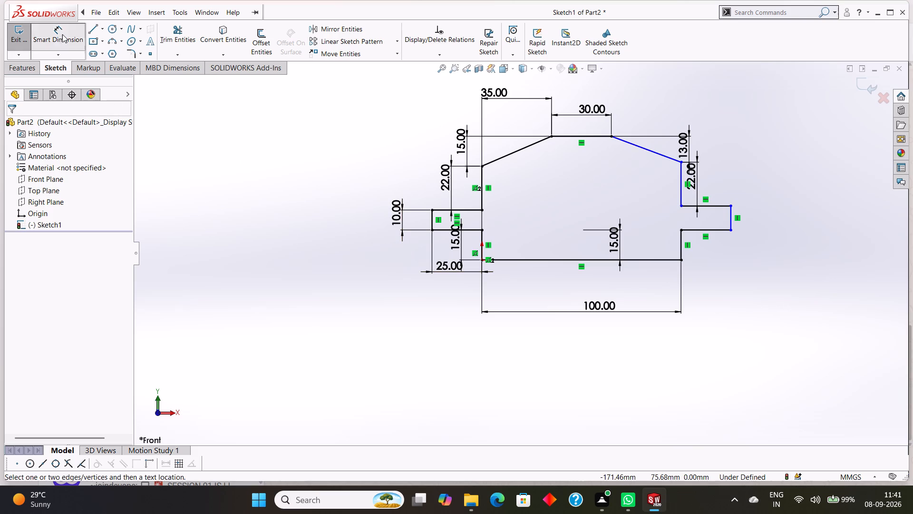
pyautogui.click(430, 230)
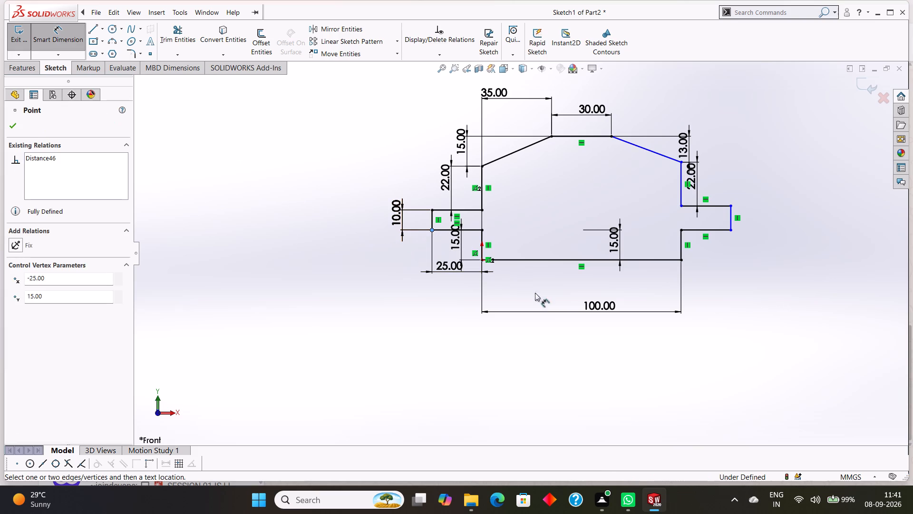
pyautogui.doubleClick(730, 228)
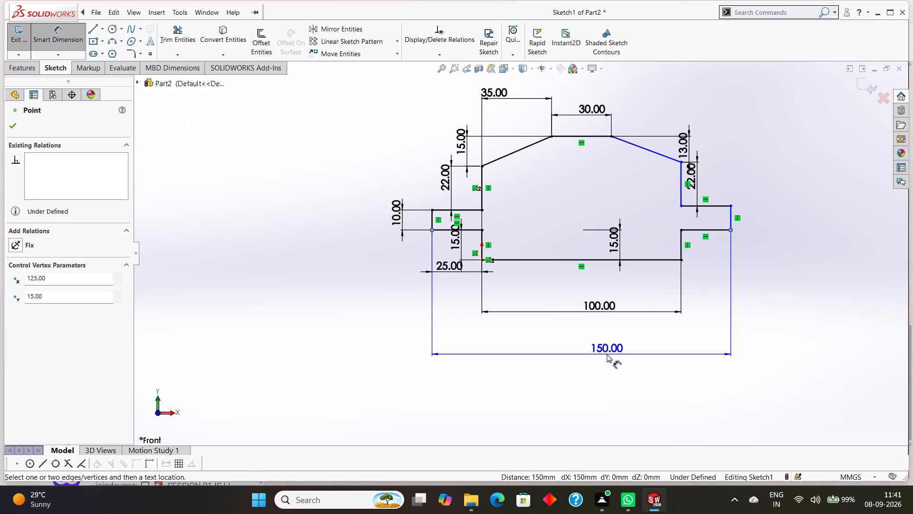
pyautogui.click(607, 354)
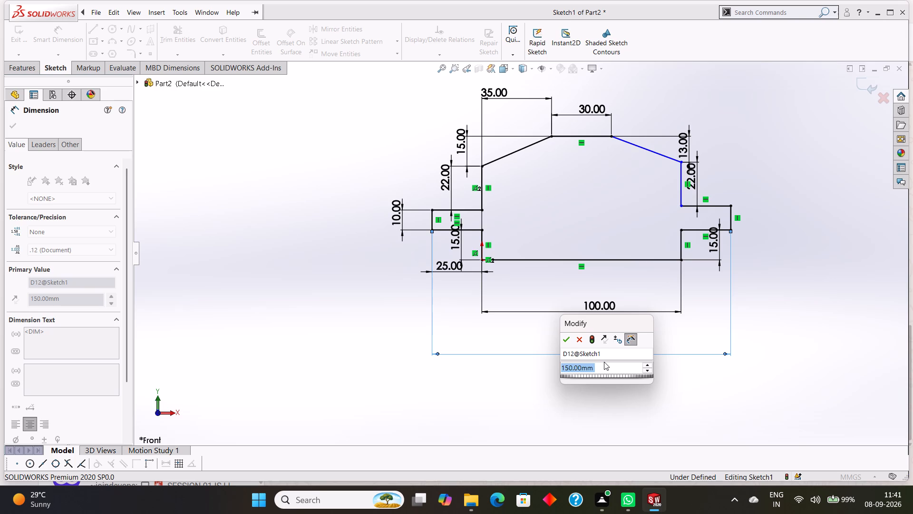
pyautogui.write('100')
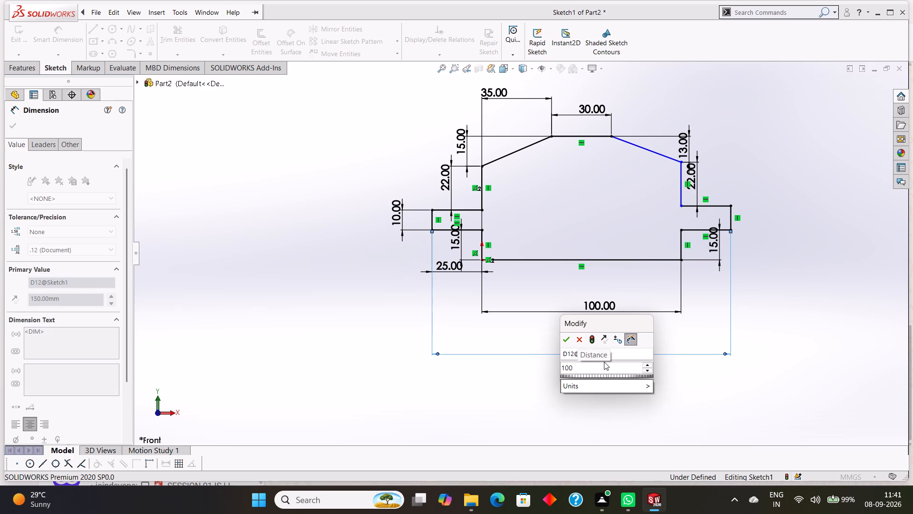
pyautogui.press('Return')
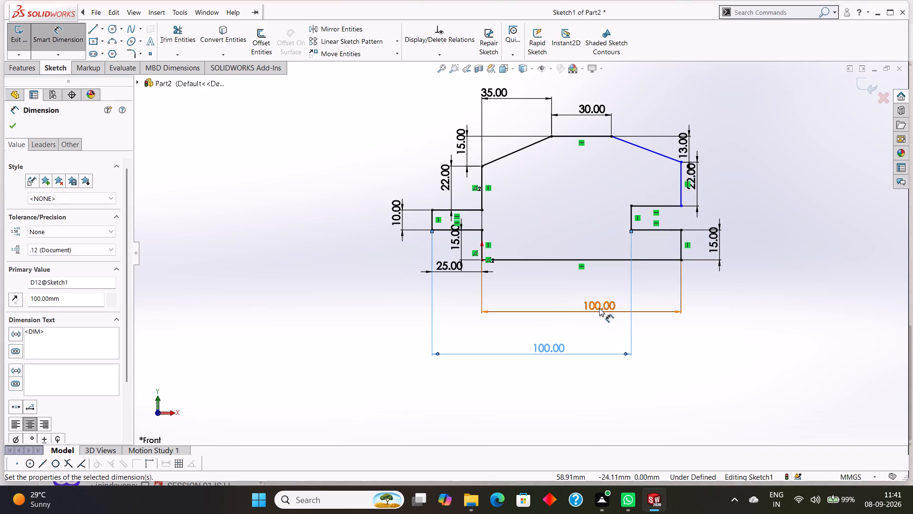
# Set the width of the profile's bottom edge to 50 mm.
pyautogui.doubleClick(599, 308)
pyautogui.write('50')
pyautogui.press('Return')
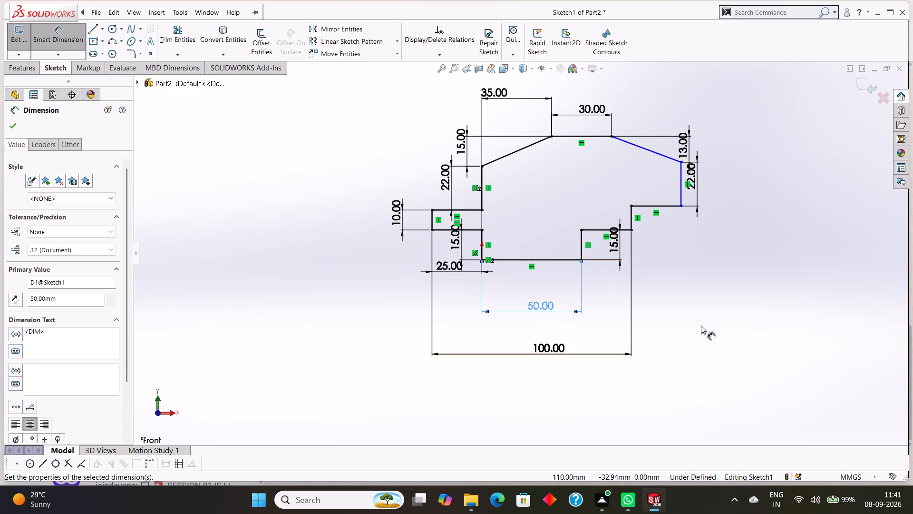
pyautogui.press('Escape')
# Undo the recent sketch changes back to before the 22 mm dimension on the profile's upper left side was added.
pyautogui.hotkey('ctrl', 'z')
pyautogui.hotkey('ctrl', 'z')
pyautogui.hotkey('ctrl', 'z')
pyautogui.hotkey('ctrl', 'z')
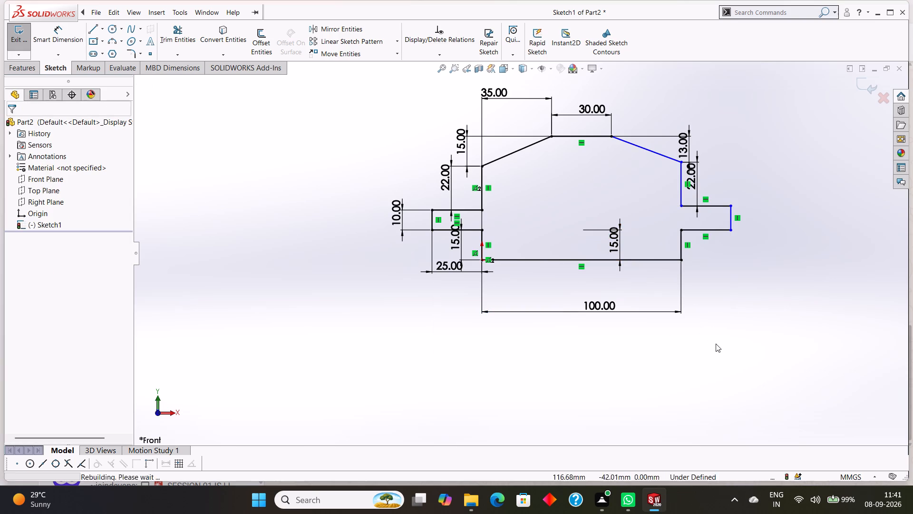
pyautogui.hotkey('ctrl', 'z')
pyautogui.hotkey('ctrl', 'z')
pyautogui.hotkey('ctrl', 'z')
pyautogui.hotkey('ctrl', 'z')
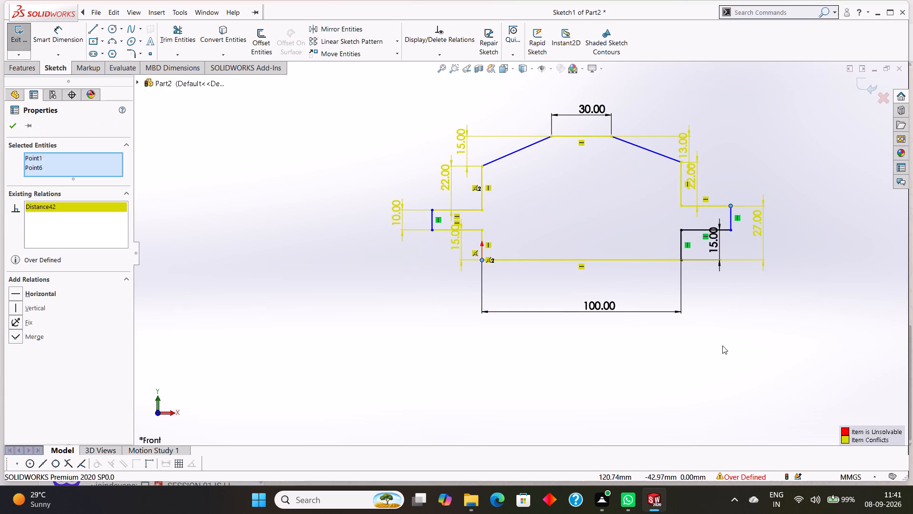
pyautogui.hotkey('ctrl', 'z')
pyautogui.hotkey('ctrl', 'z')
pyautogui.hotkey('ctrl', 'z')
pyautogui.hotkey('ctrl', 'z')
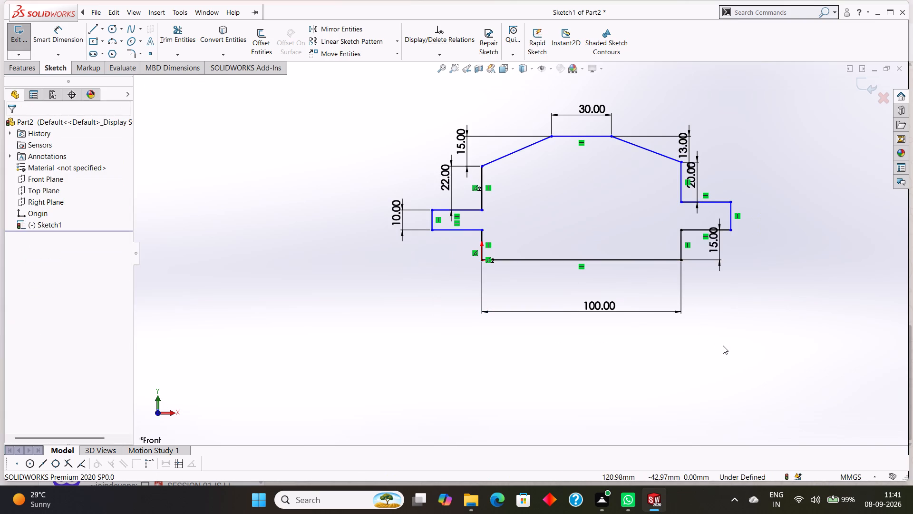
pyautogui.hotkey('ctrl', 'z')
pyautogui.hotkey('ctrl', 'z')
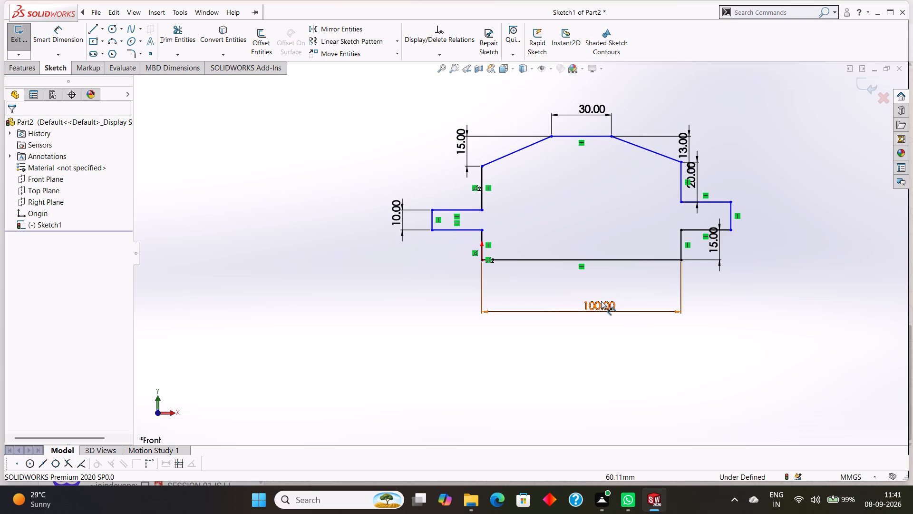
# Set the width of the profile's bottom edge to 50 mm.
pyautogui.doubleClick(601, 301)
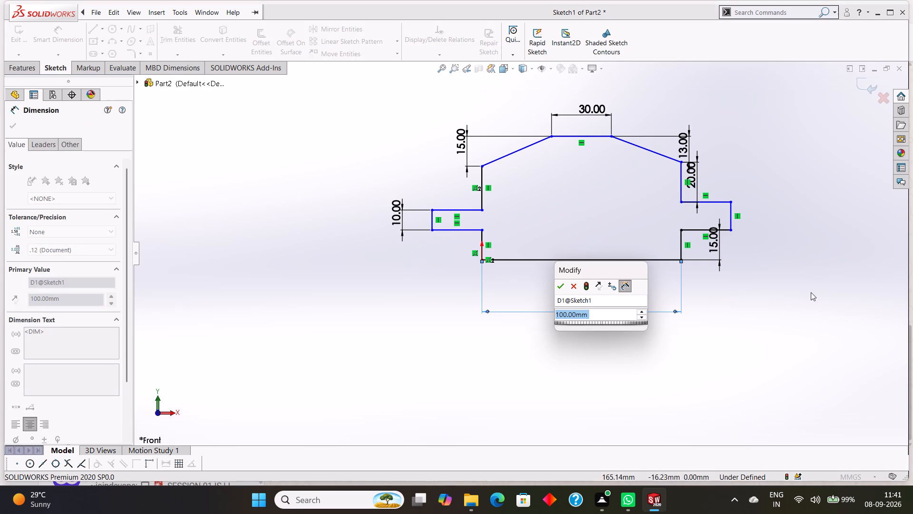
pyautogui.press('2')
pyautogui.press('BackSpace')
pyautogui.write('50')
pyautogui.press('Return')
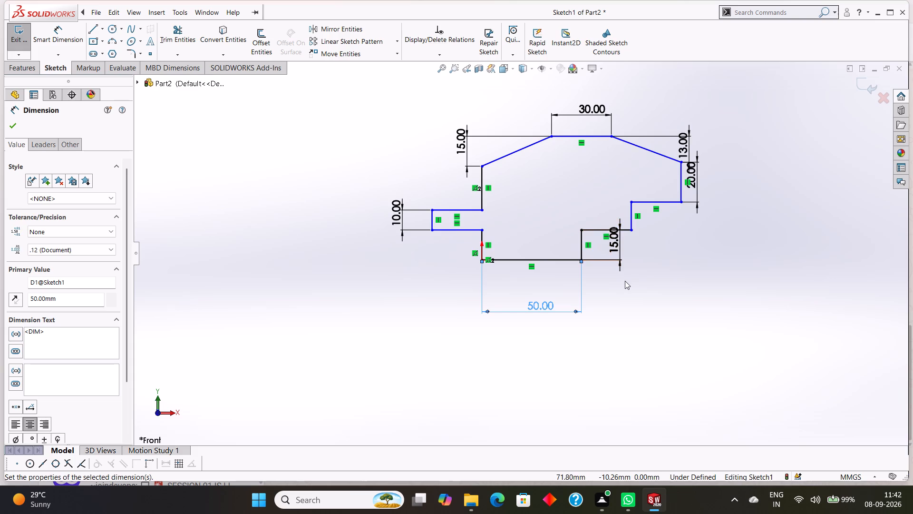
# Undo the bottom width change and the other profile dimensions, back to where only the bottom edge's width dimension exists.
pyautogui.hotkey('ctrl', 'z')
pyautogui.hotkey('ctrl', 'z')
pyautogui.hotkey('ctrl', 'z')
pyautogui.hotkey('ctrl', 'z')
pyautogui.hotkey('ctrl', 'z')
pyautogui.hotkey('ctrl', 'z')
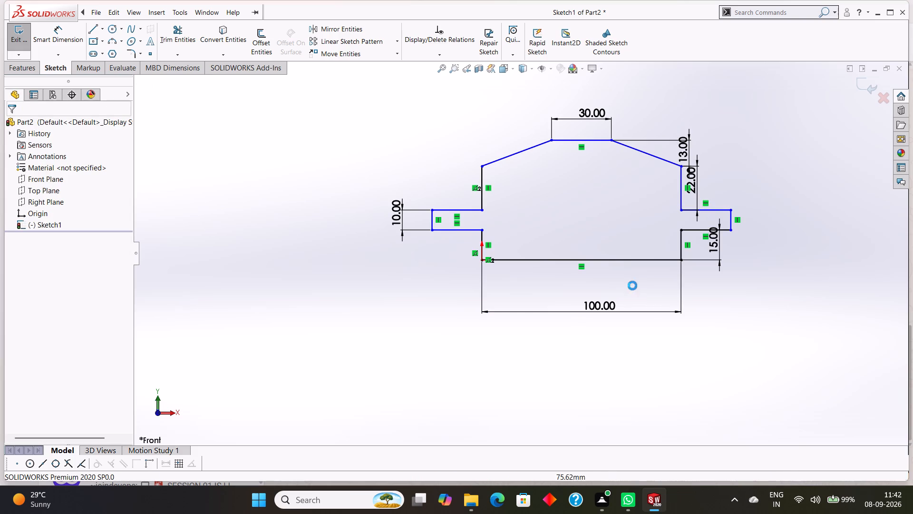
pyautogui.hotkey('ctrl', 'z')
pyautogui.hotkey('ctrl', 'z')
pyautogui.hotkey('ctrl', 'z')
pyautogui.hotkey('ctrl', 'z')
pyautogui.hotkey('ctrl', 'z')
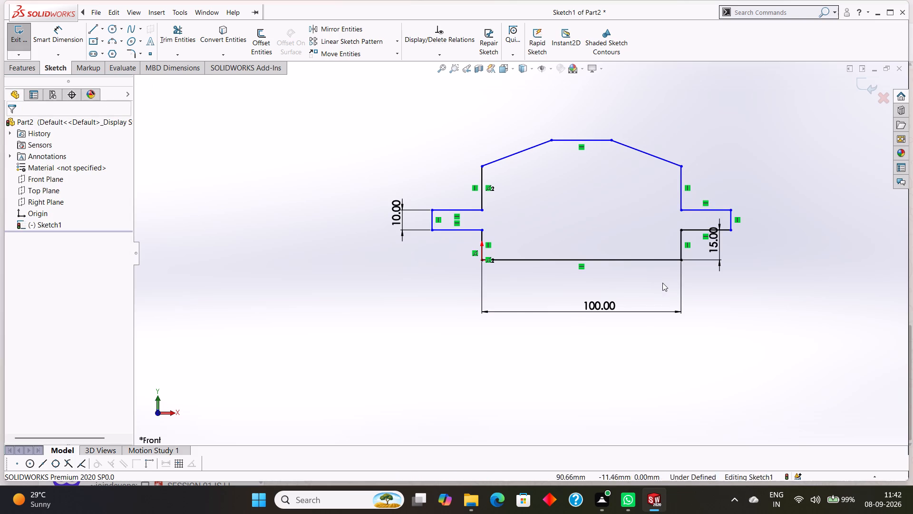
pyautogui.hotkey('ctrl', 'z')
pyautogui.hotkey('ctrl', 'z')
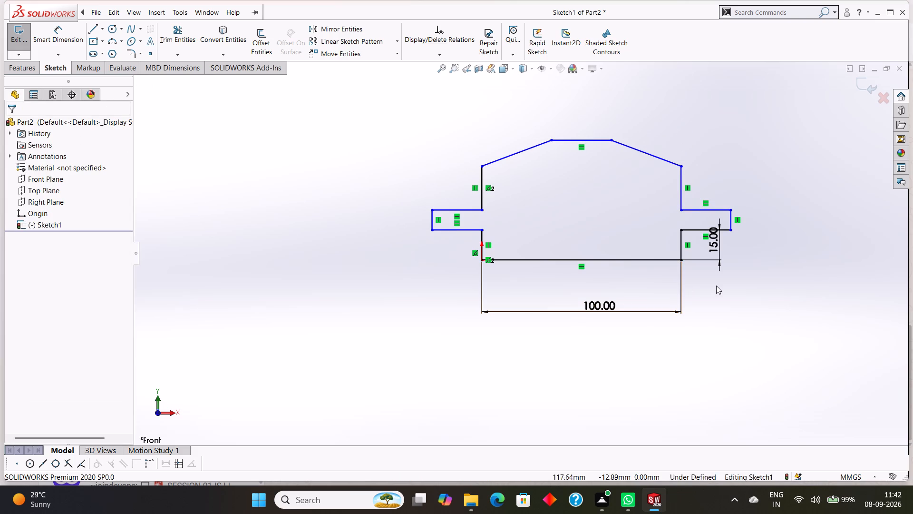
pyautogui.hotkey('ctrl', 'z')
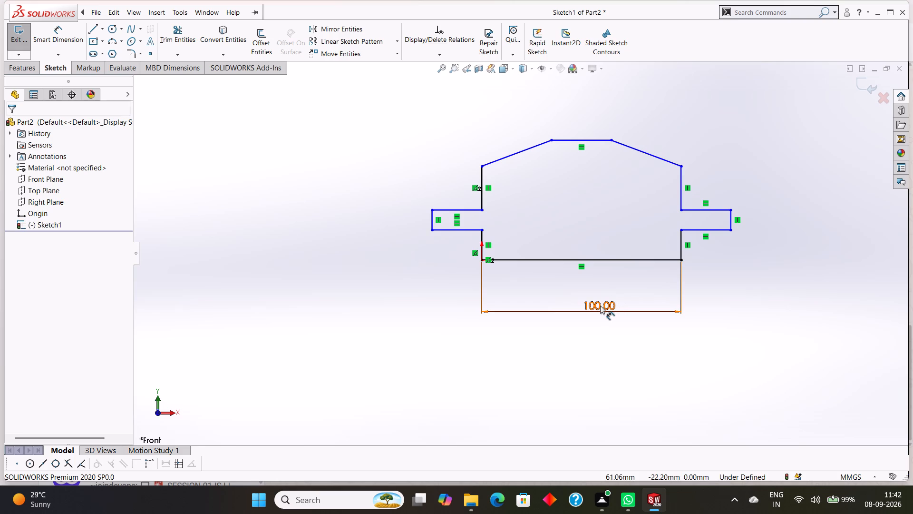
# Set the width of the profile's bottom edge to 50 mm.
pyautogui.doubleClick(598, 306)
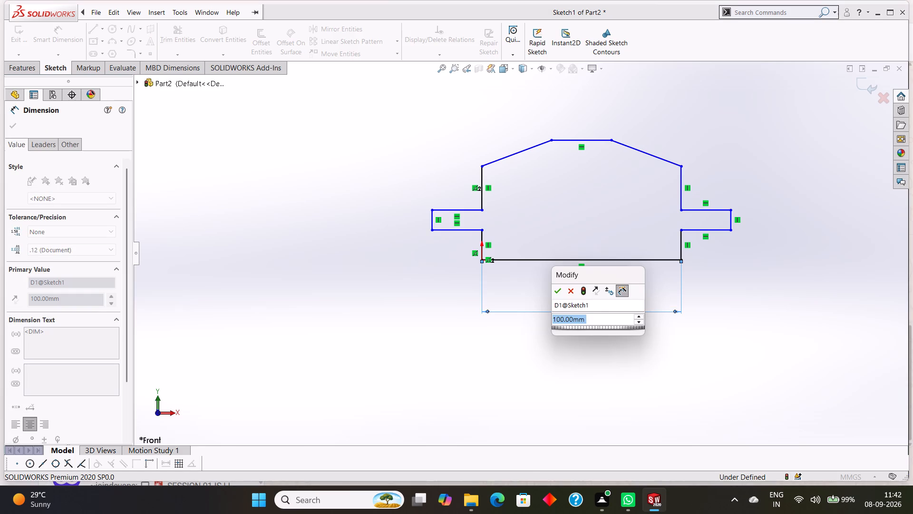
pyautogui.write('50')
pyautogui.press('Return')
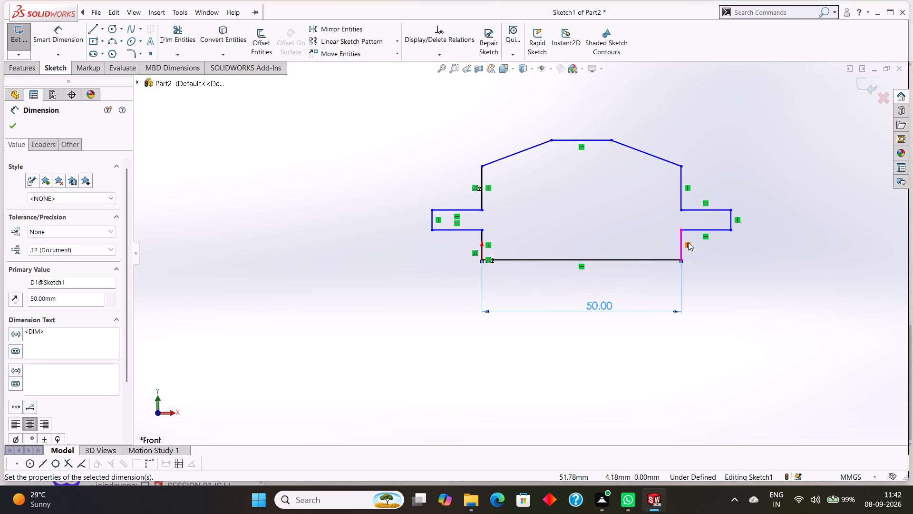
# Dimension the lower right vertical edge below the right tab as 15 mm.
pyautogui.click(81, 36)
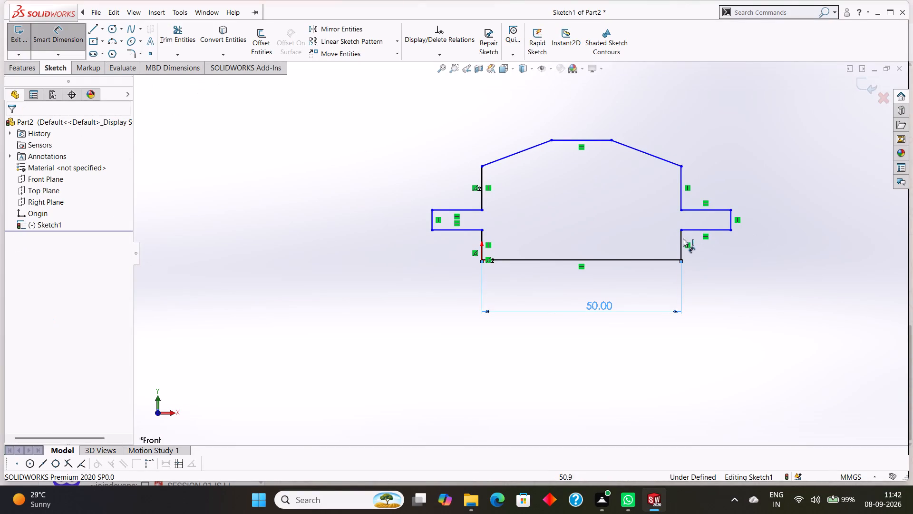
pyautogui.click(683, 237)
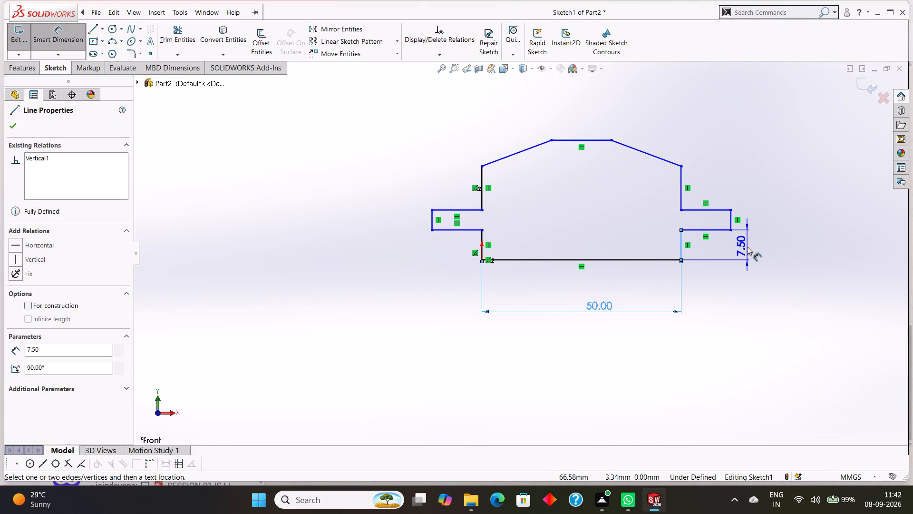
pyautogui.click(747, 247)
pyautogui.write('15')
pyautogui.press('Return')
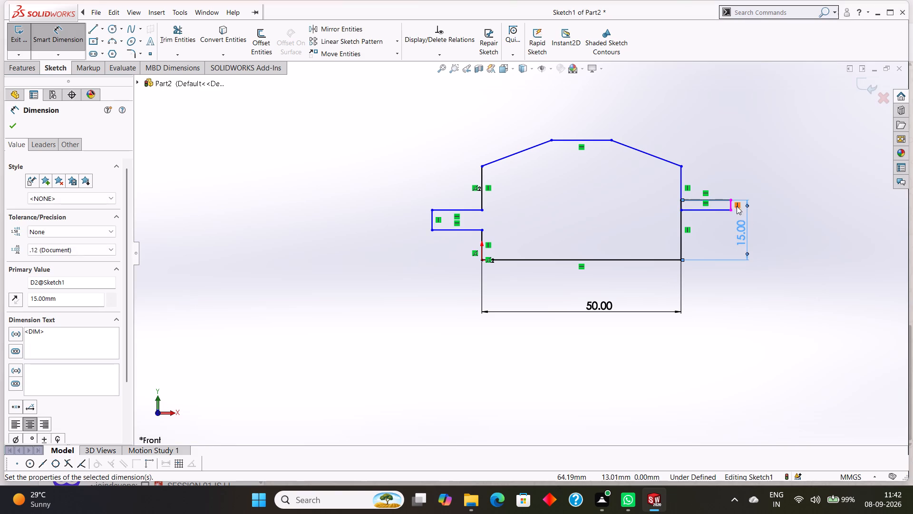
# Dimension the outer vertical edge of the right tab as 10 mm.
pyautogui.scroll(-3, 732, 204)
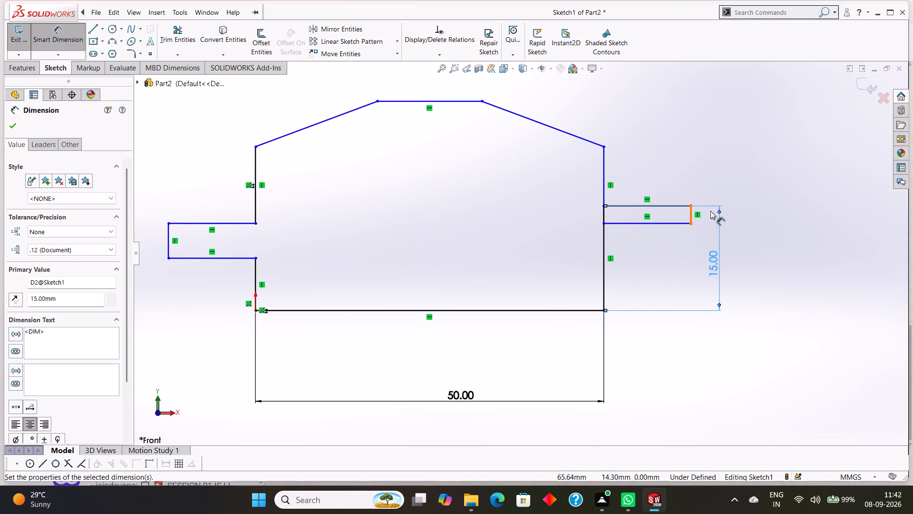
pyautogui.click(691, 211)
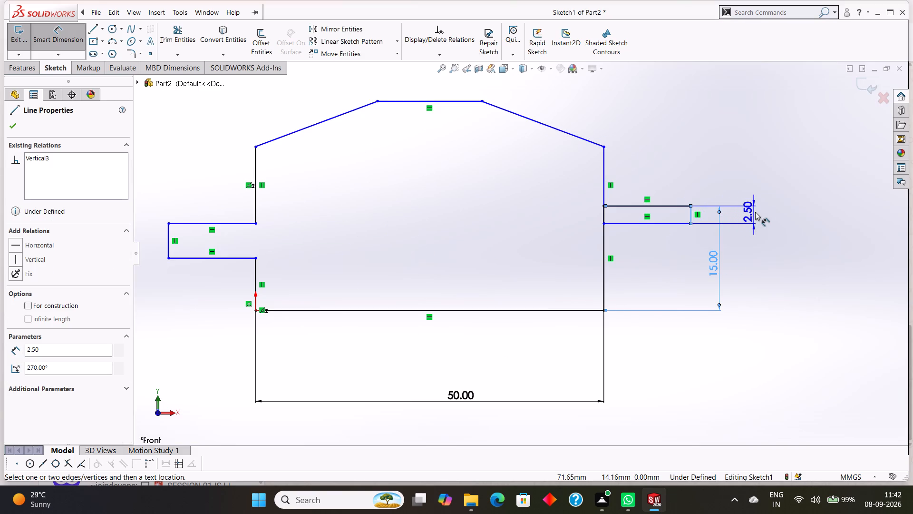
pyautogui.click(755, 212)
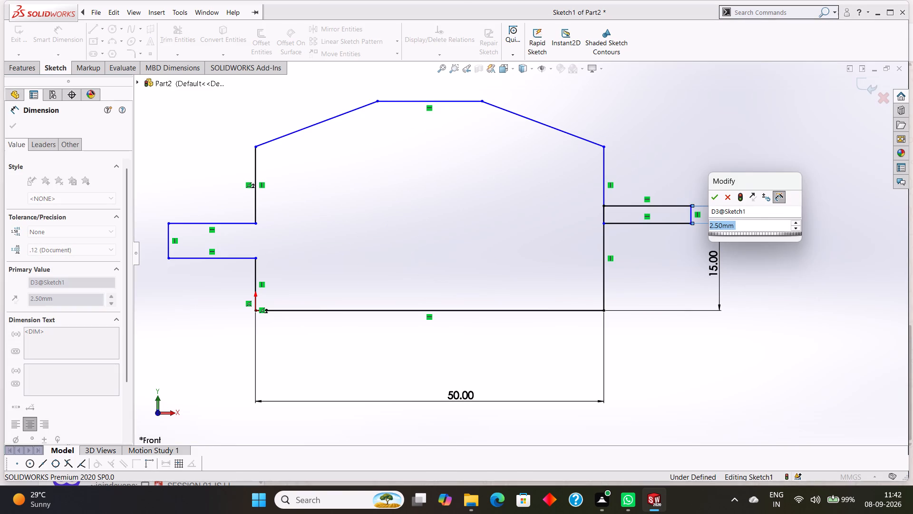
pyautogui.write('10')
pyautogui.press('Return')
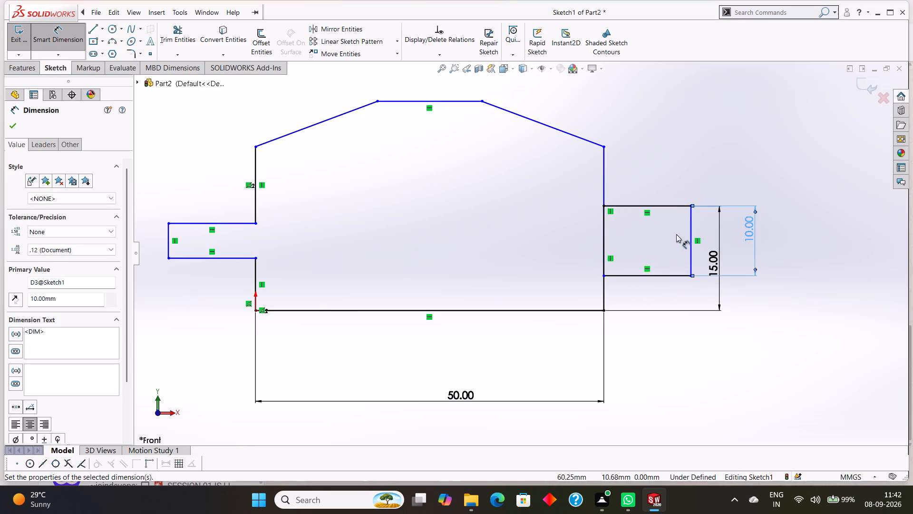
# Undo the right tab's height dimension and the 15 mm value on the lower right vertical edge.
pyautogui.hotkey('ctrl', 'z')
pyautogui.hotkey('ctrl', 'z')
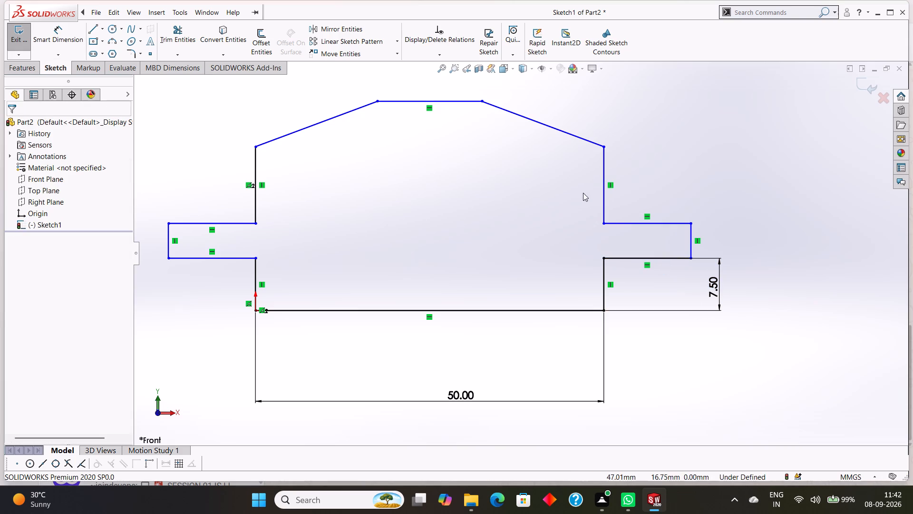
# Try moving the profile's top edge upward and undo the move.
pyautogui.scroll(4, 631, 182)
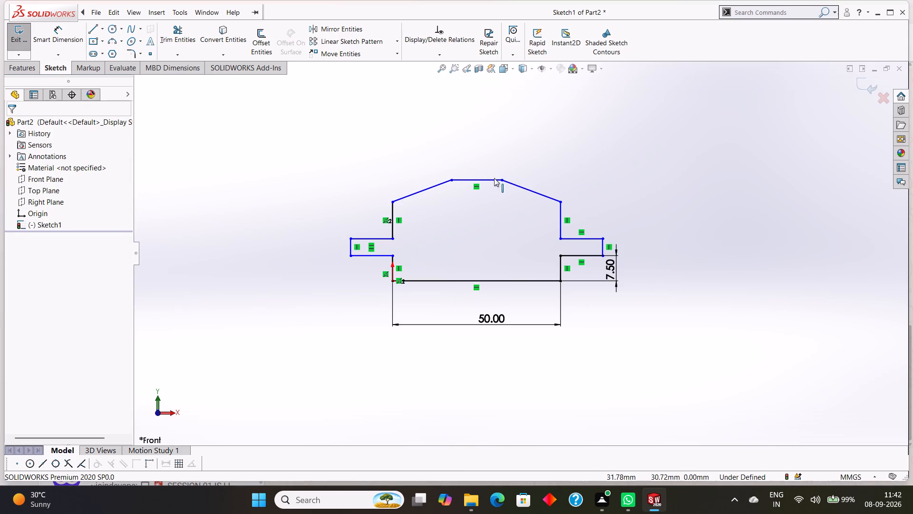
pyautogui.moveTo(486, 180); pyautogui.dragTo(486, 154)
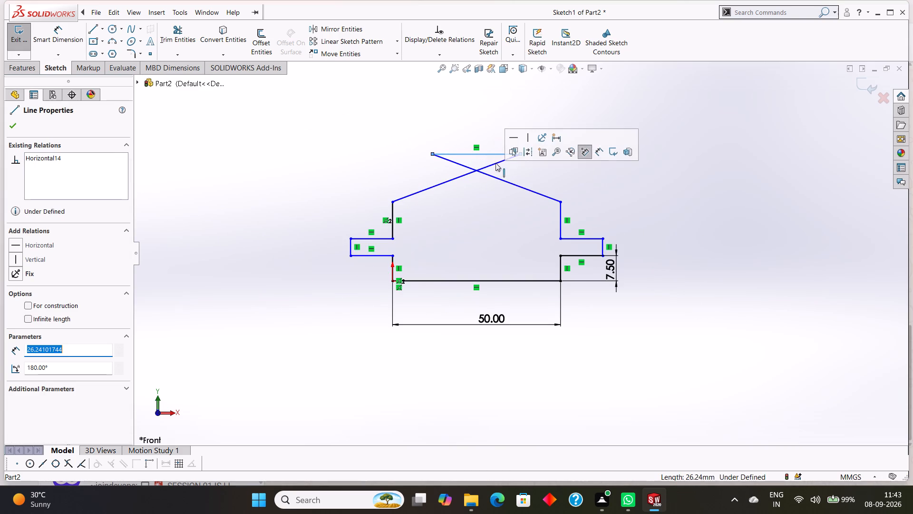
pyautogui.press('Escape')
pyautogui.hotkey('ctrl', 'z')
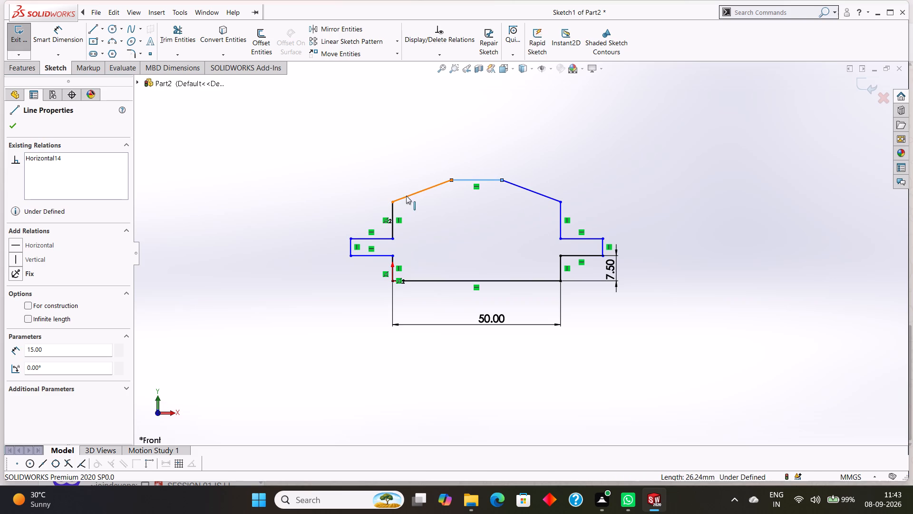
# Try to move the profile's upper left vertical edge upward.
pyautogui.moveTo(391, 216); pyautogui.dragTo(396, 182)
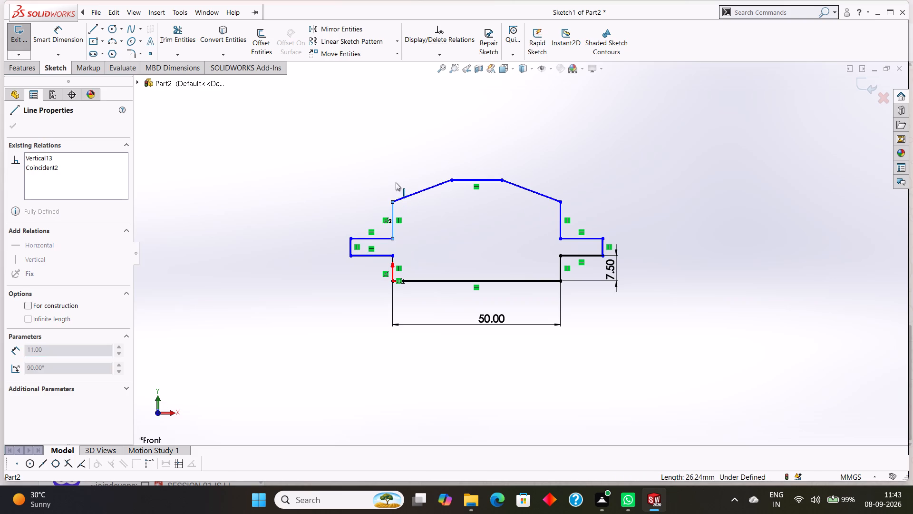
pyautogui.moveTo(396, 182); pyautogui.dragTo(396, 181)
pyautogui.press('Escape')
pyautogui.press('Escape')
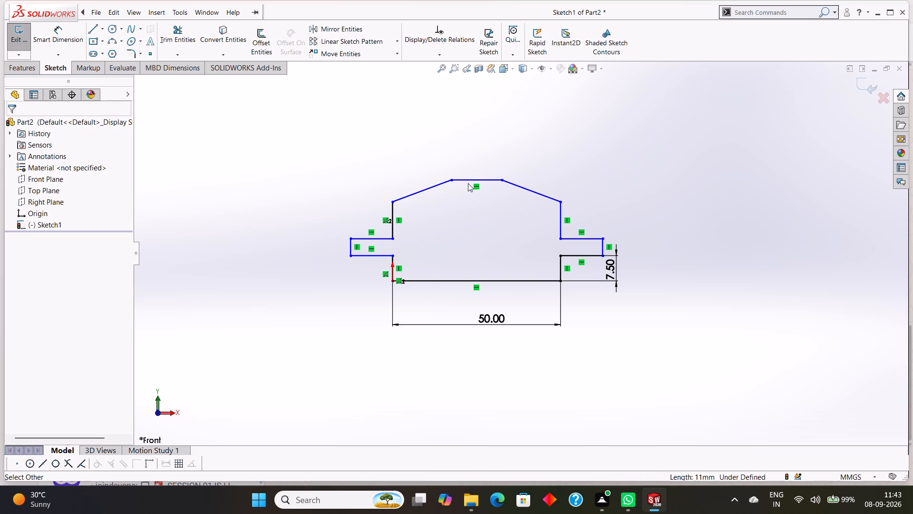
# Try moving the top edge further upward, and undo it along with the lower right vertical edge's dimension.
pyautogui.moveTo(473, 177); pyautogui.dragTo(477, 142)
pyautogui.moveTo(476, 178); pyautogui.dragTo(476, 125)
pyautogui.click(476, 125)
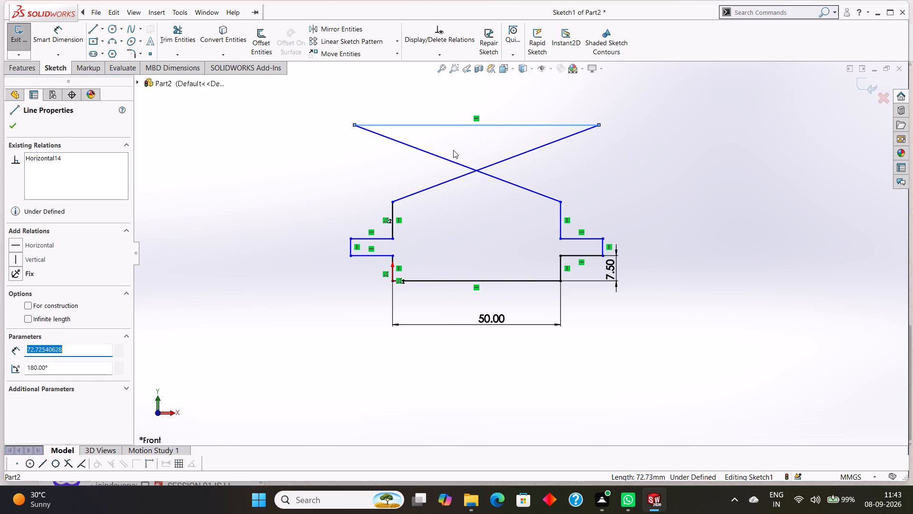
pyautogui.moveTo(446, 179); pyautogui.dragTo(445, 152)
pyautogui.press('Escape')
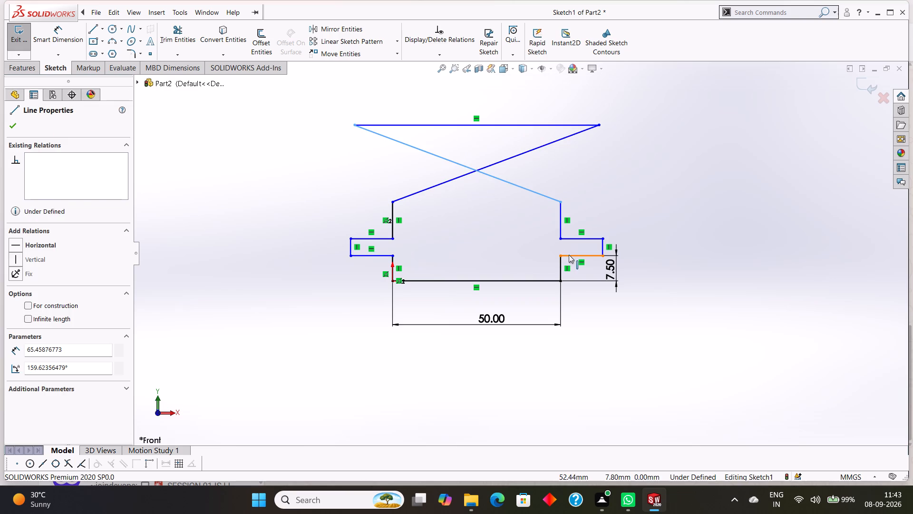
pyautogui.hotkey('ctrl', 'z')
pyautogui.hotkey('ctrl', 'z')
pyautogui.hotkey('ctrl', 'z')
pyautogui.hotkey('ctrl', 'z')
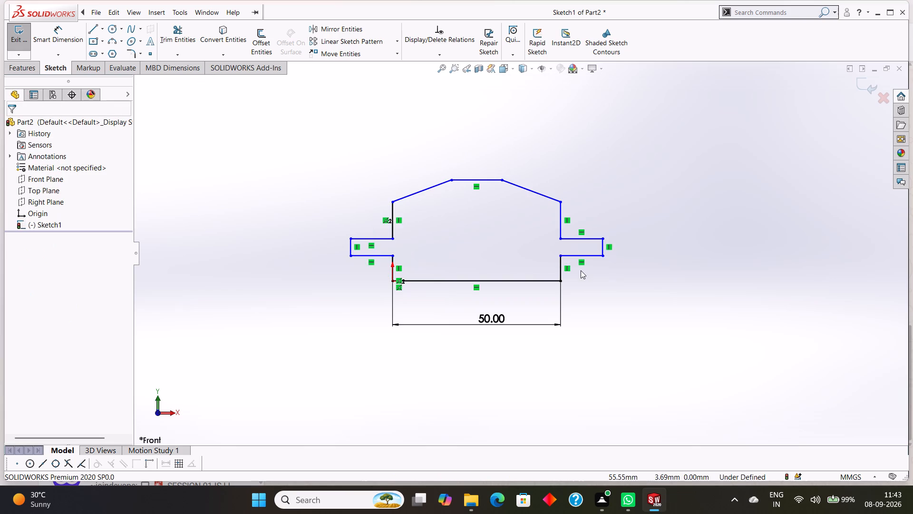
# Undo the bottom width dimension and the profile's left slope, upper left vertical edge and top-edge edits, back to the left tab.
pyautogui.hotkey('ctrl', 'z')
pyautogui.hotkey('ctrl', 'z')
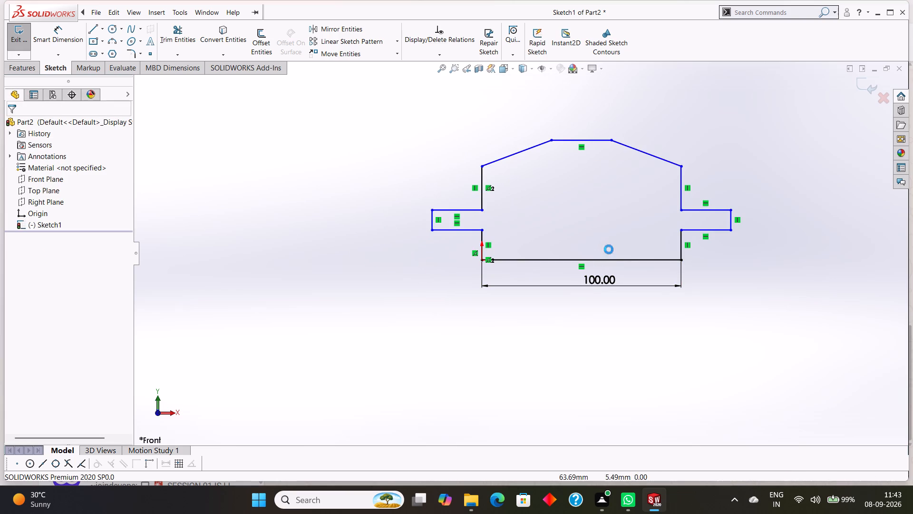
pyautogui.hotkey('ctrl', 'z')
pyautogui.hotkey('ctrl', 'z')
pyautogui.hotkey('ctrl', 'z')
pyautogui.hotkey('ctrl', 'z')
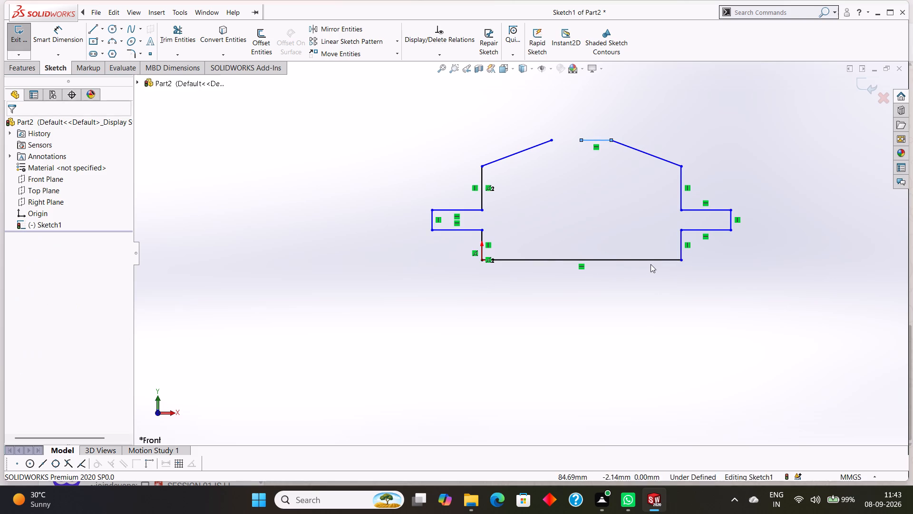
pyautogui.hotkey('ctrl', 'z')
pyautogui.hotkey('ctrl', 'z')
pyautogui.hotkey('ctrl', 'z')
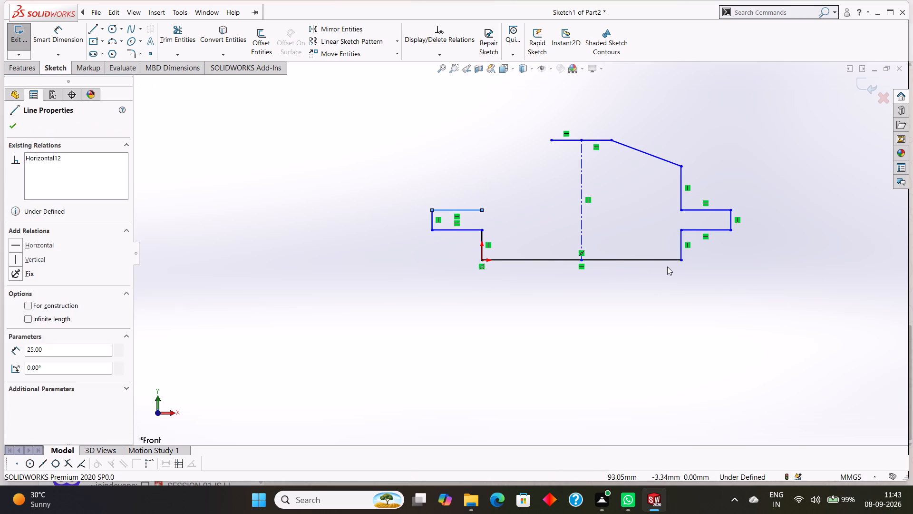
# Undo the remaining profile lines and the vertical centerline until only the horizontal bottom line from the origin is left.
pyautogui.hotkey('ctrl', 'z')
pyautogui.hotkey('ctrl', 'z')
pyautogui.hotkey('ctrl', 'z')
pyautogui.hotkey('ctrl', 'z')
pyautogui.hotkey('ctrl', 'z')
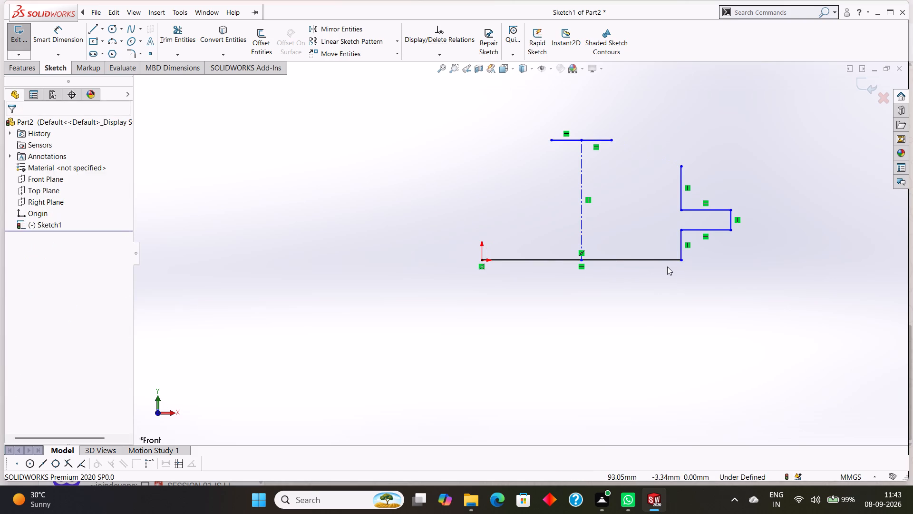
pyautogui.hotkey('ctrl', 'z')
pyautogui.hotkey('ctrl', 'z')
pyautogui.hotkey('ctrl', 'z')
pyautogui.hotkey('ctrl', 'z')
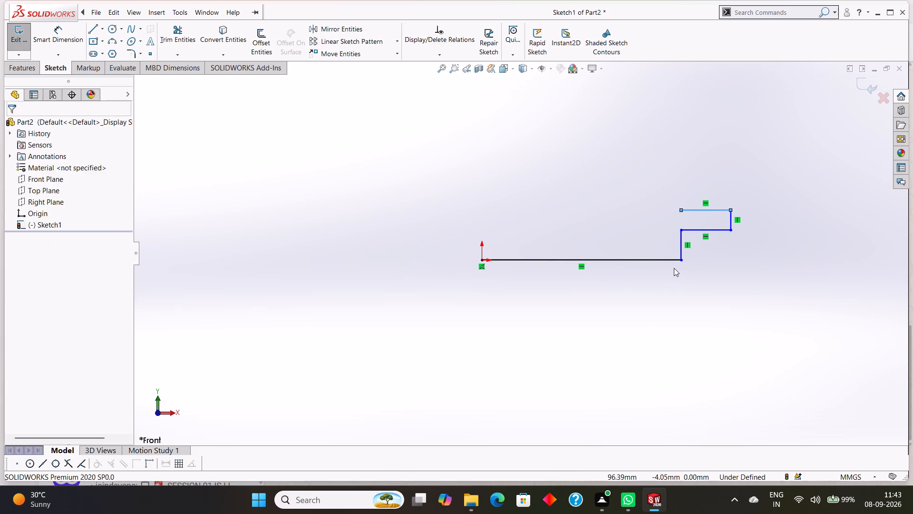
pyautogui.hotkey('ctrl', 'z')
pyautogui.hotkey('ctrl', 'z')
pyautogui.hotkey('ctrl', 'z')
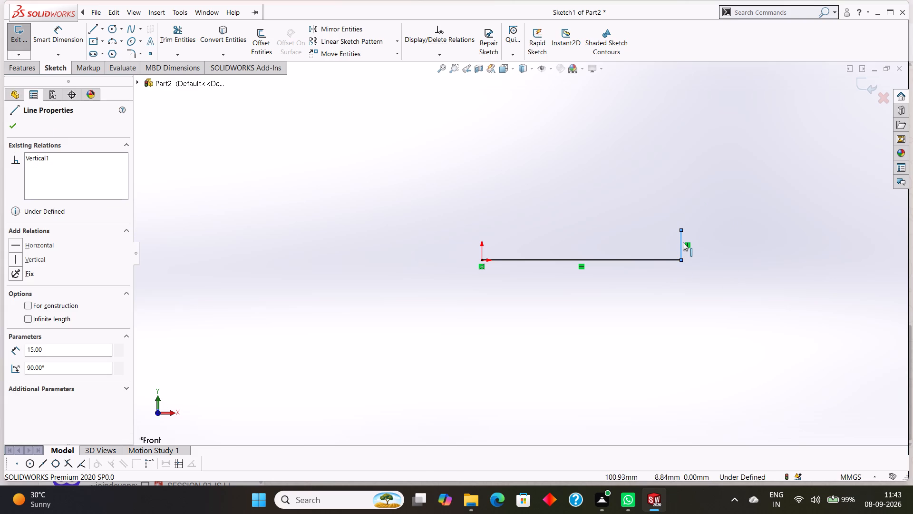
pyautogui.hotkey('ctrl', 'z')
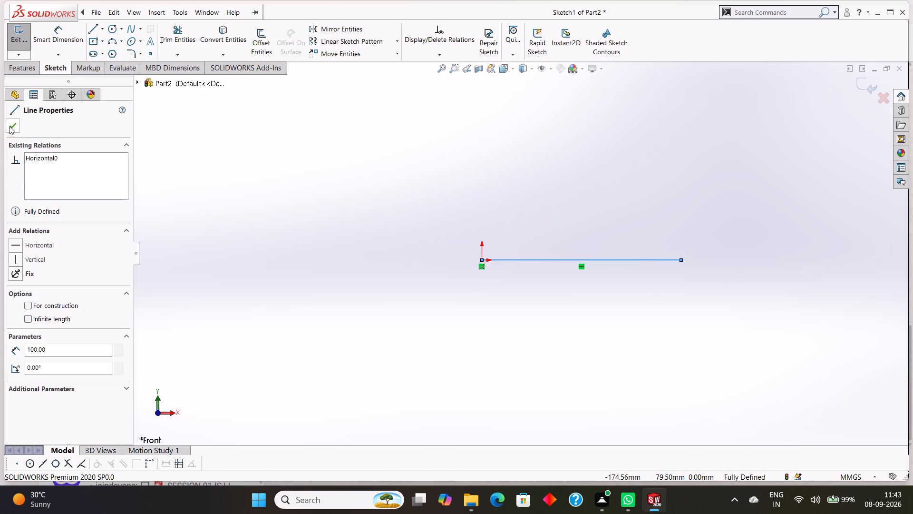
pyautogui.click(10, 127)
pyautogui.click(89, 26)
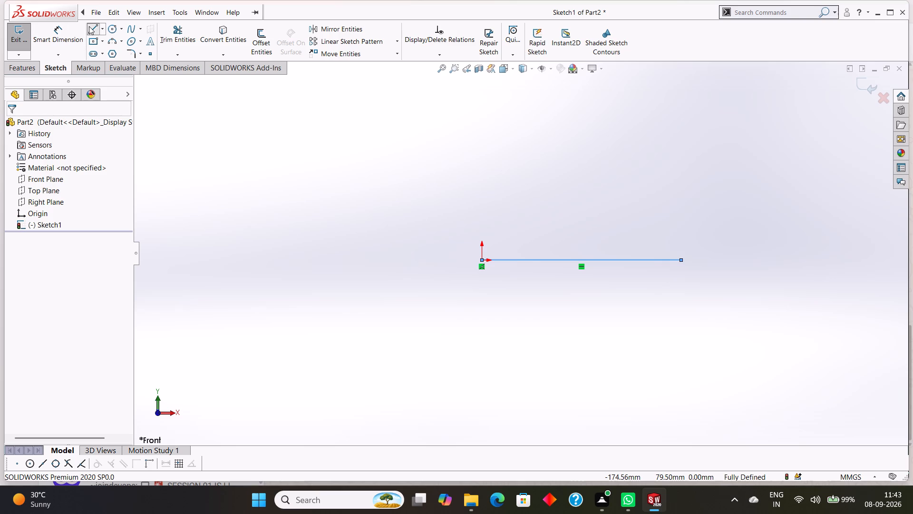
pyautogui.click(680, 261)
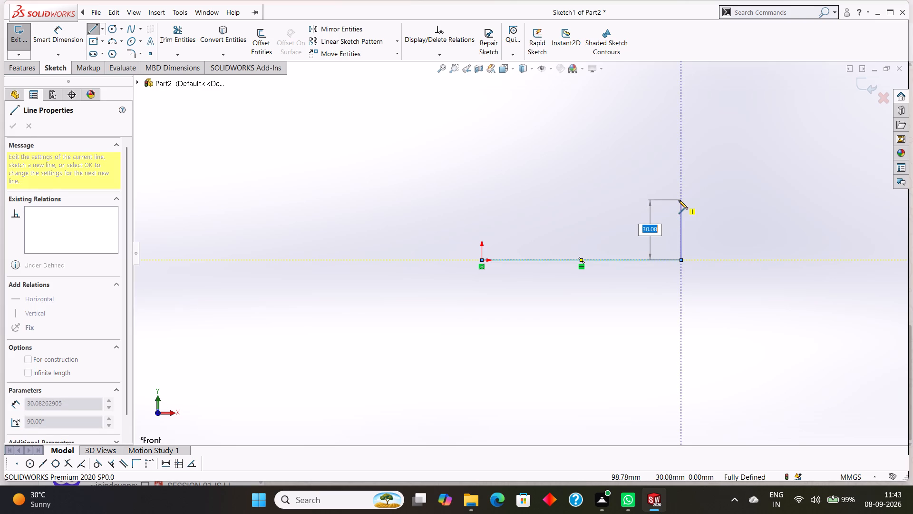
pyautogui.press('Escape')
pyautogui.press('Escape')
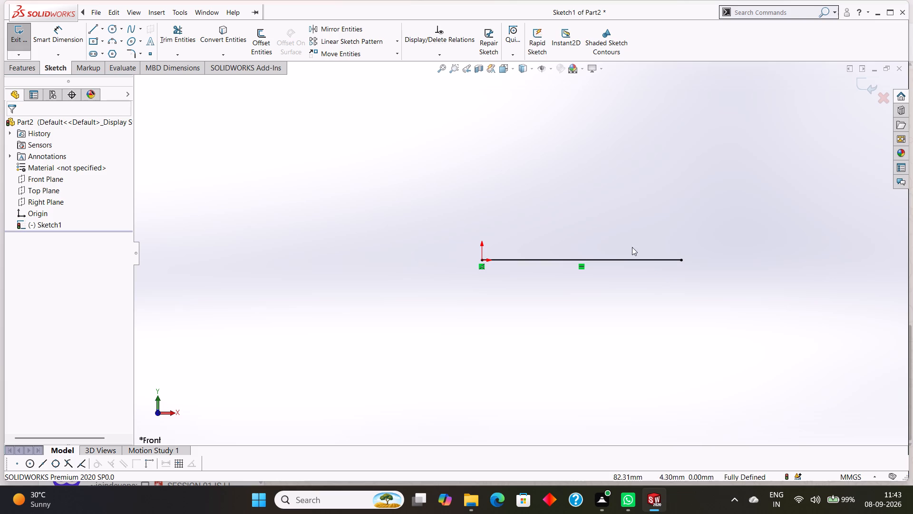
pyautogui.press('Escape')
# Undo the horizontal bottom line to leave the Front Plane sketch empty.
pyautogui.hotkey('ctrl', 'z')
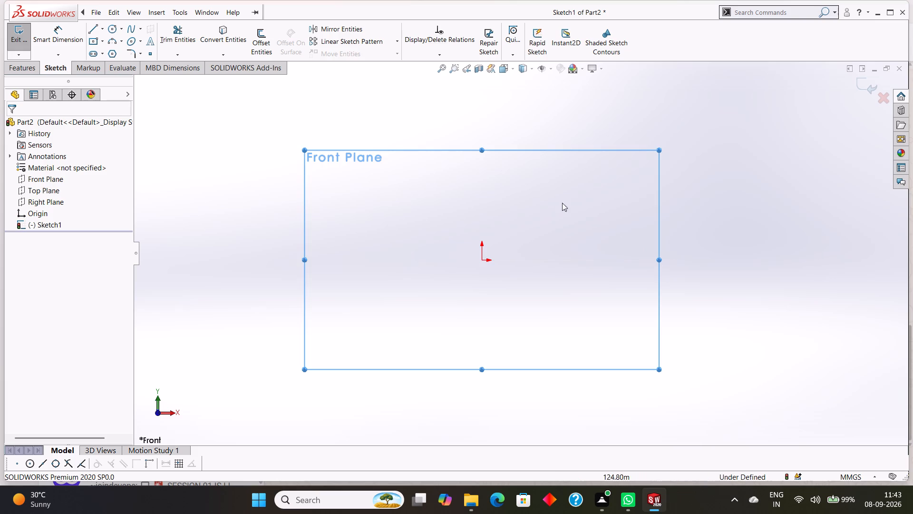
# Sketch a 50 mm horizontal bottom line from the origin toward positive X.
pyautogui.click(94, 27)
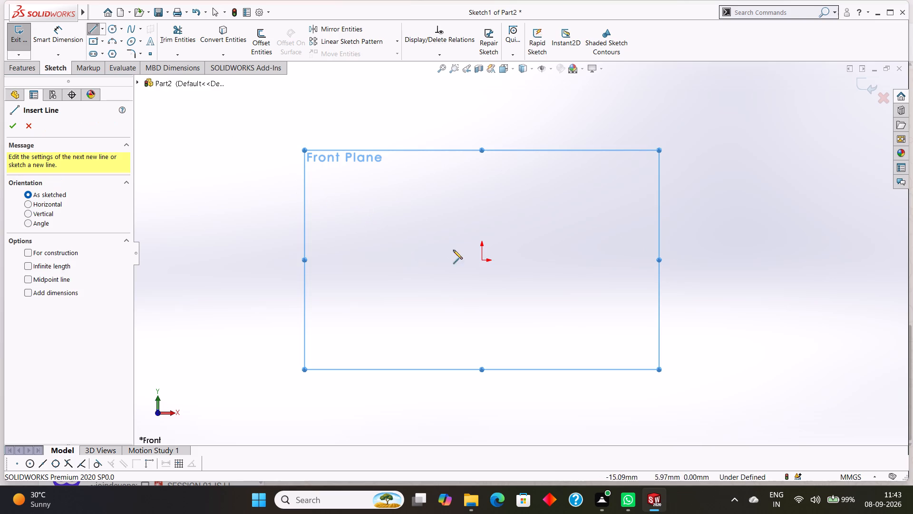
pyautogui.click(480, 261)
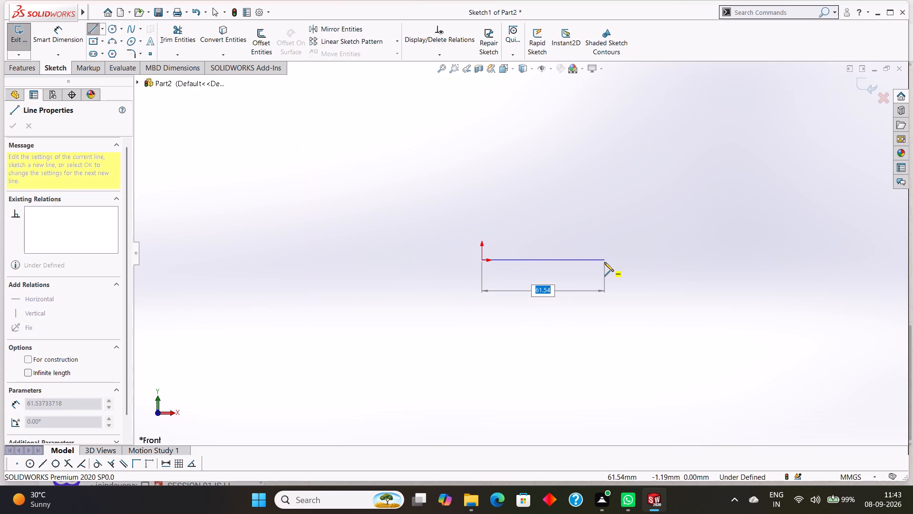
pyautogui.write('50')
pyautogui.press('Return')
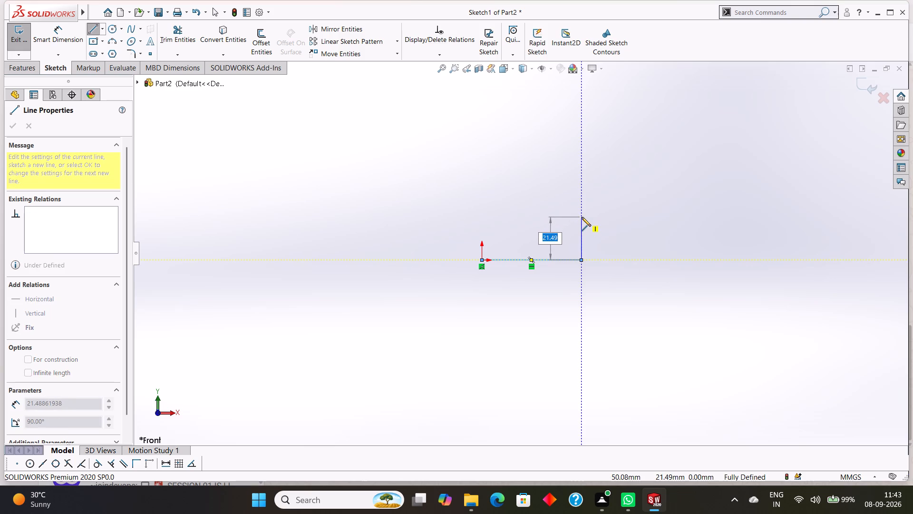
# Continue the profile's right side with lines 15 mm up, 25 mm outward, 10 mm up, 25 mm back inward and 22 mm up.
pyautogui.press('1')
pyautogui.press('5')
pyautogui.press('Return')
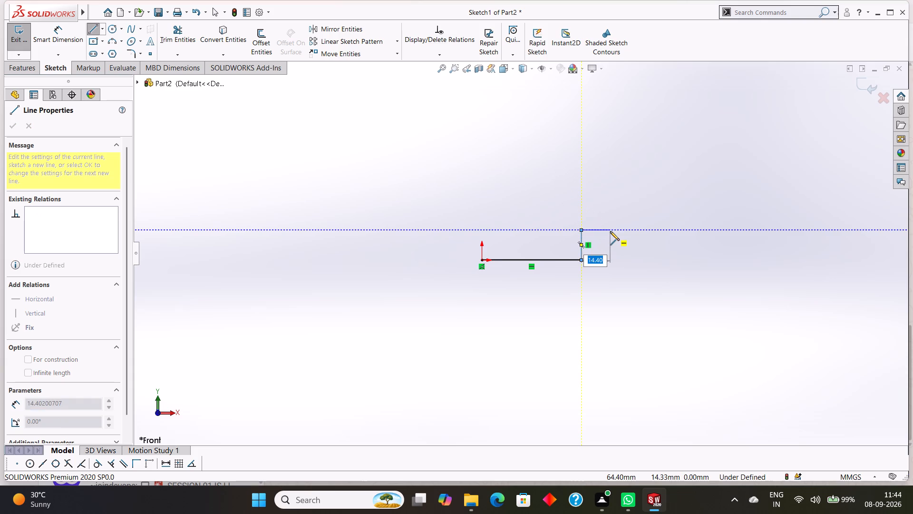
pyautogui.write('25')
pyautogui.press('Return')
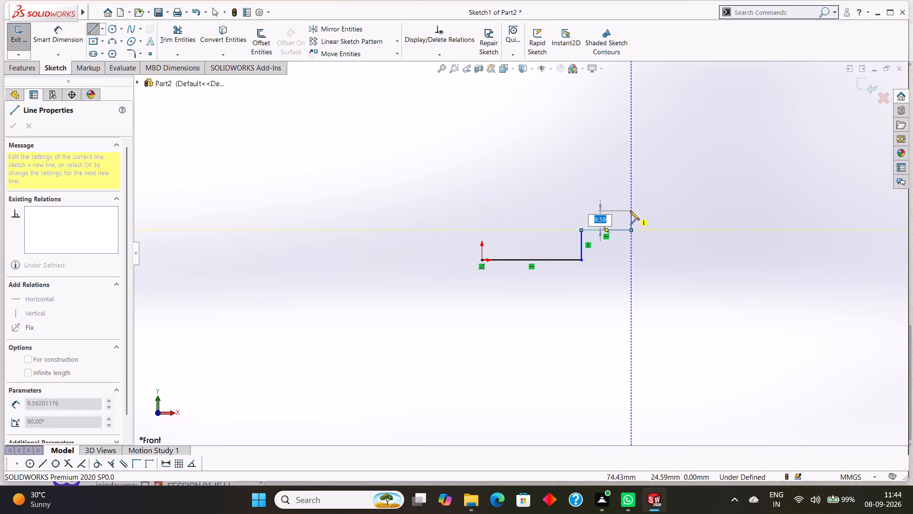
pyautogui.write('10')
pyautogui.press('Return')
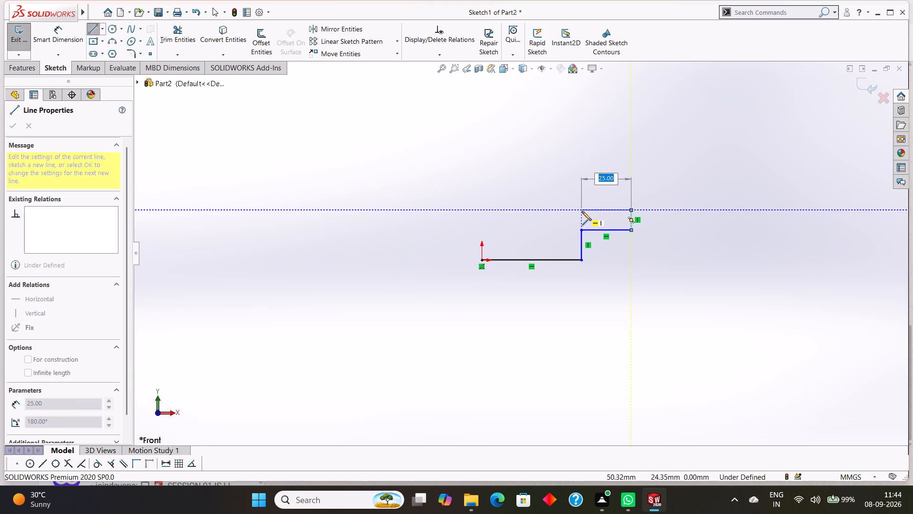
pyautogui.write('25')
pyautogui.press('Return')
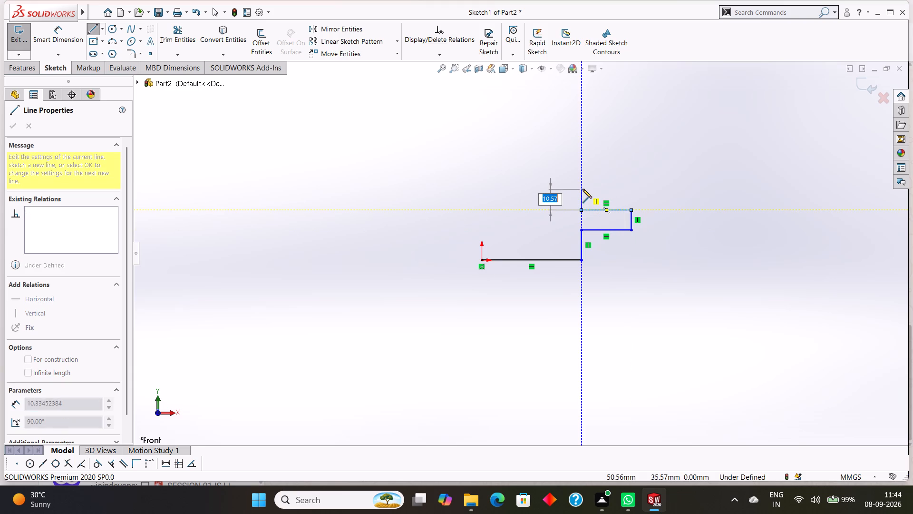
pyautogui.write('22')
pyautogui.press('Return')
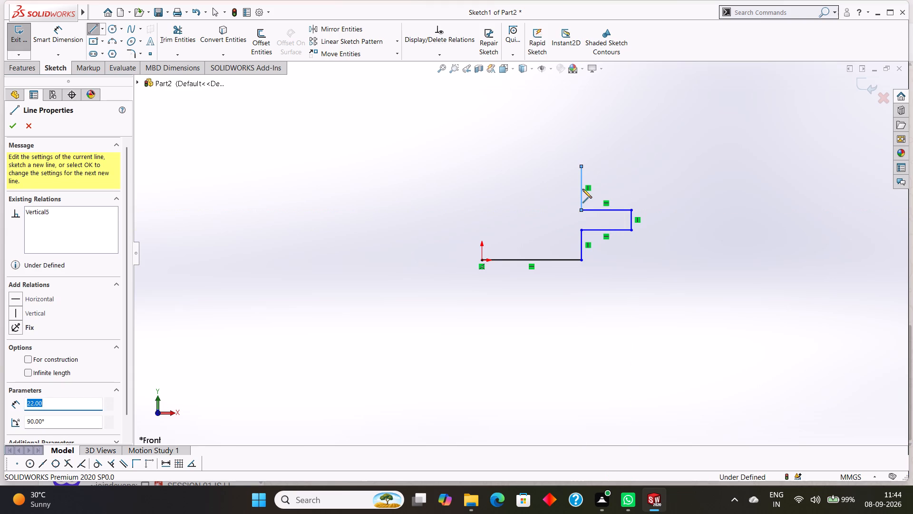
pyautogui.rightClick(597, 169)
pyautogui.click(611, 173)
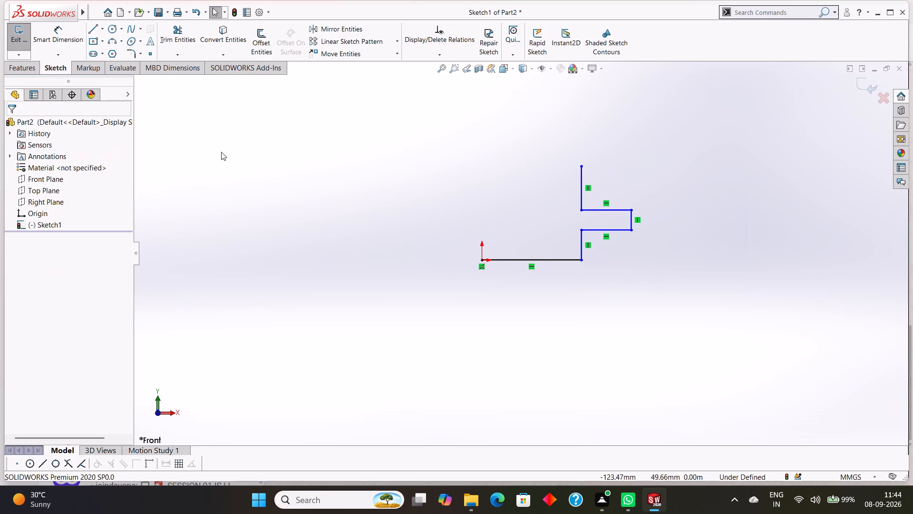
# Sketch the matching left side from the origin: 15 mm up, 25 mm outward, 10 mm up, 25 mm back inward and 22 mm up.
pyautogui.click(89, 28)
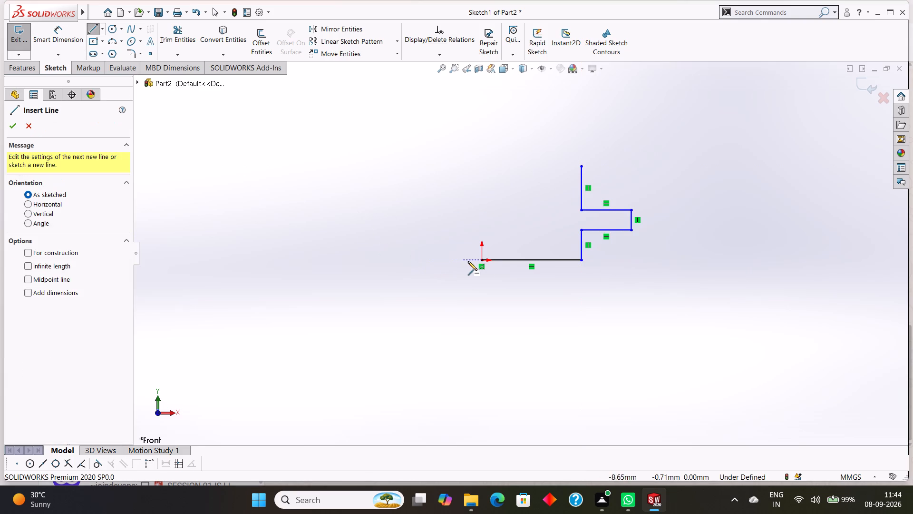
pyautogui.click(482, 259)
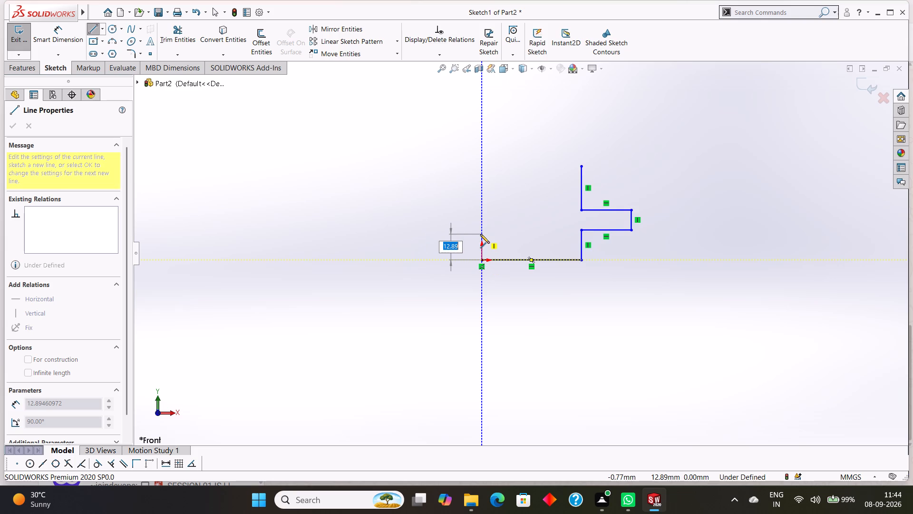
pyautogui.write('15')
pyautogui.press('Return')
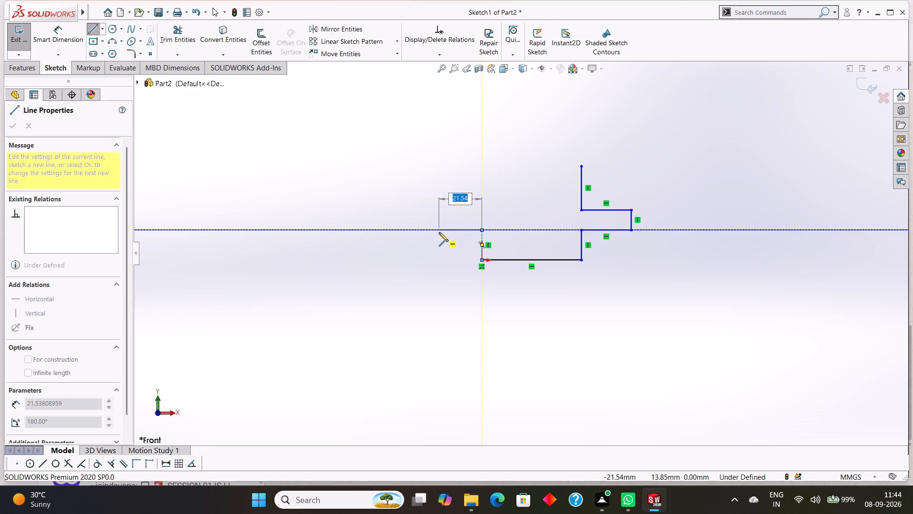
pyautogui.write('25')
pyautogui.press('Return')
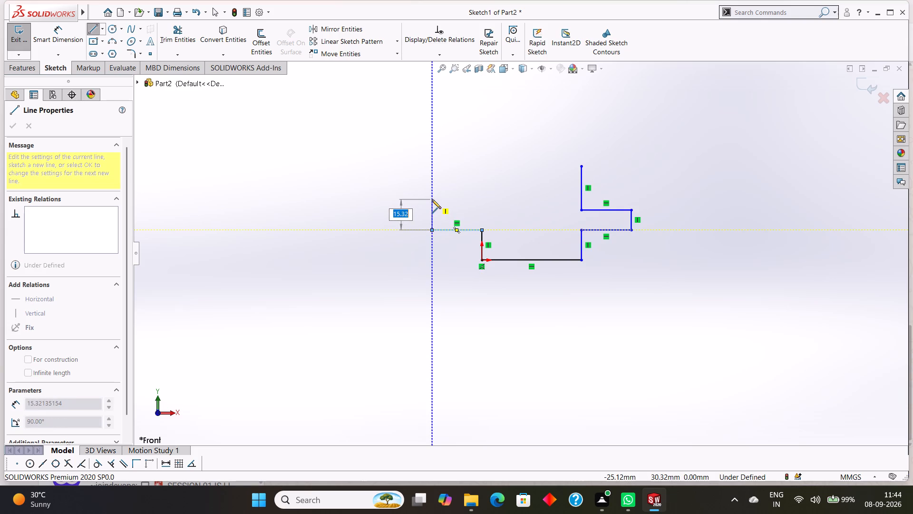
pyautogui.write('10')
pyautogui.press('Return')
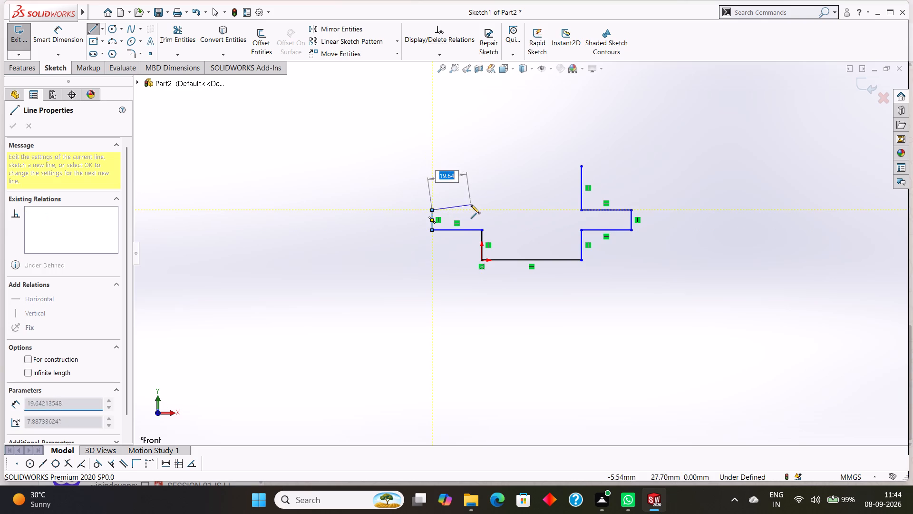
pyautogui.write('25')
pyautogui.press('Return')
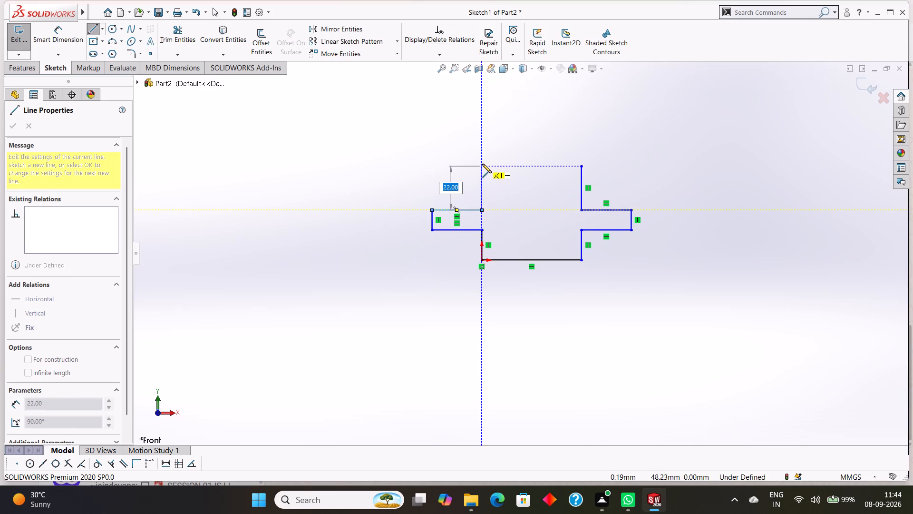
pyautogui.write('22')
pyautogui.press('Return')
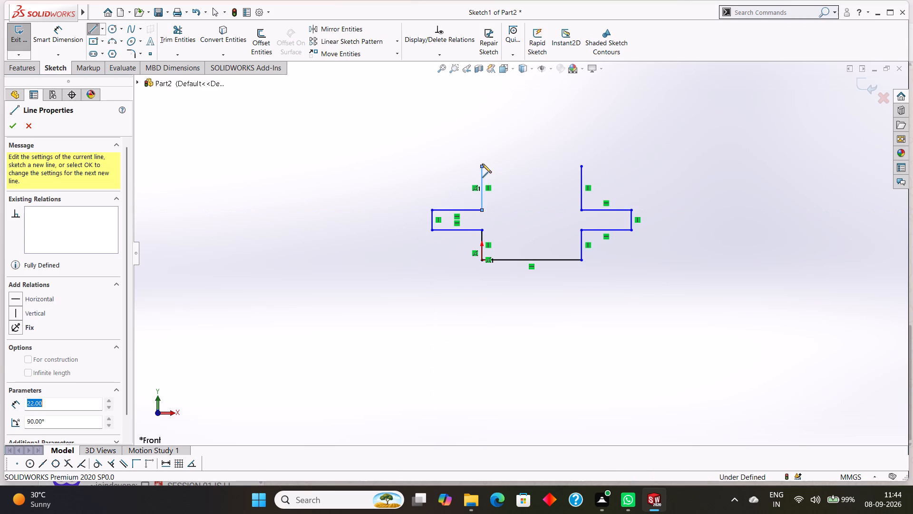
pyautogui.rightClick(482, 164)
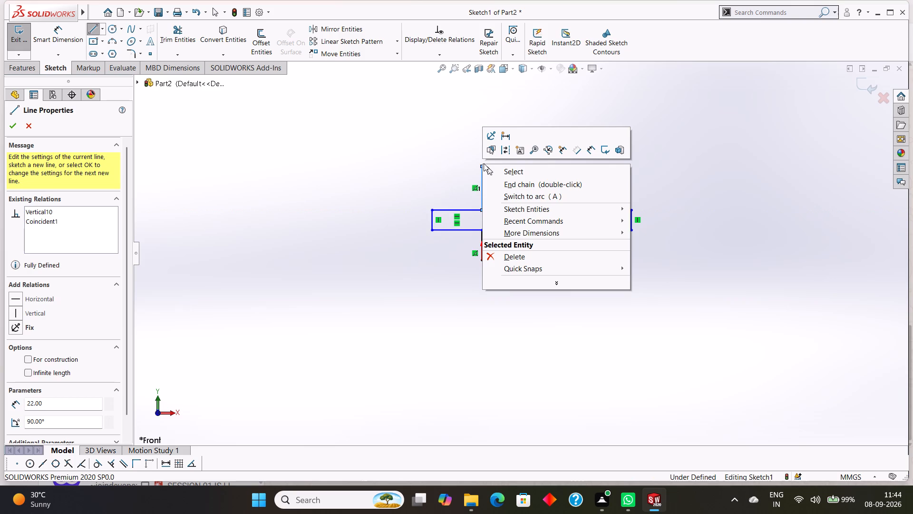
pyautogui.click(504, 169)
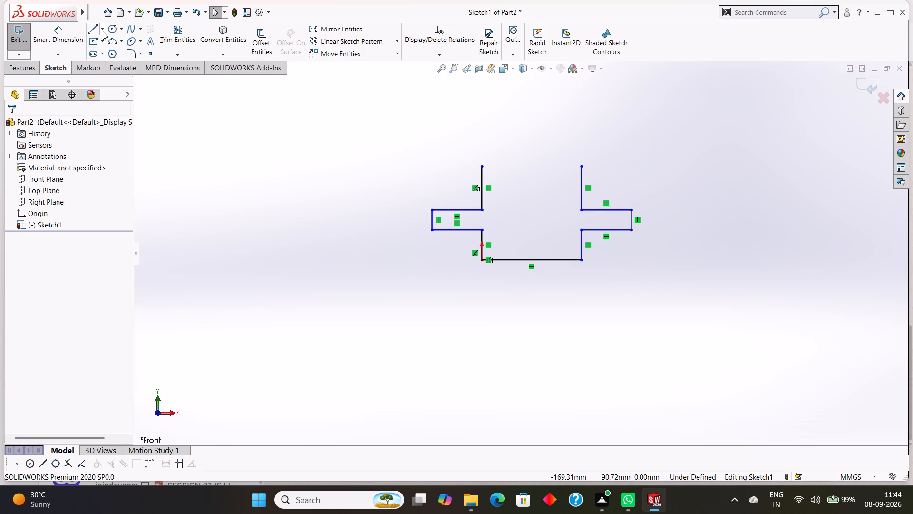
# Draw a 60 mm vertical centerline upward from the midpoint of the bottom line.
pyautogui.click(103, 31)
pyautogui.click(112, 51)
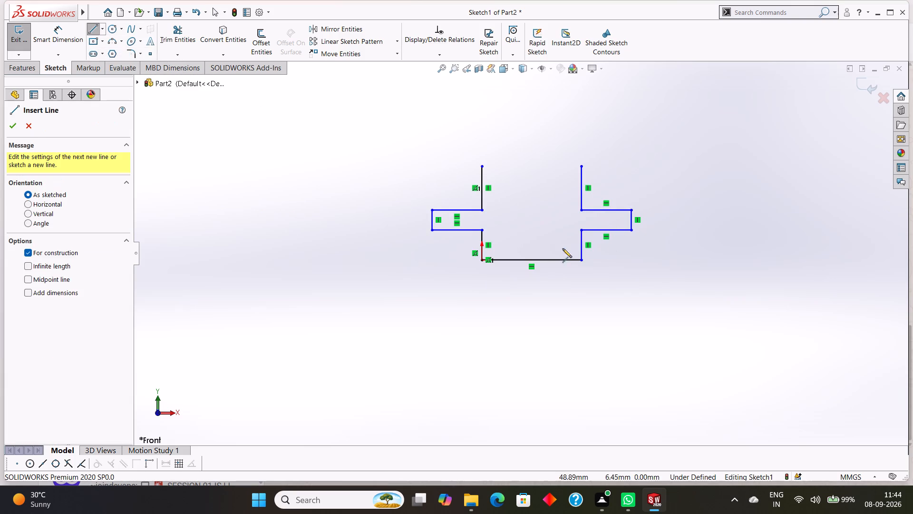
pyautogui.click(531, 260)
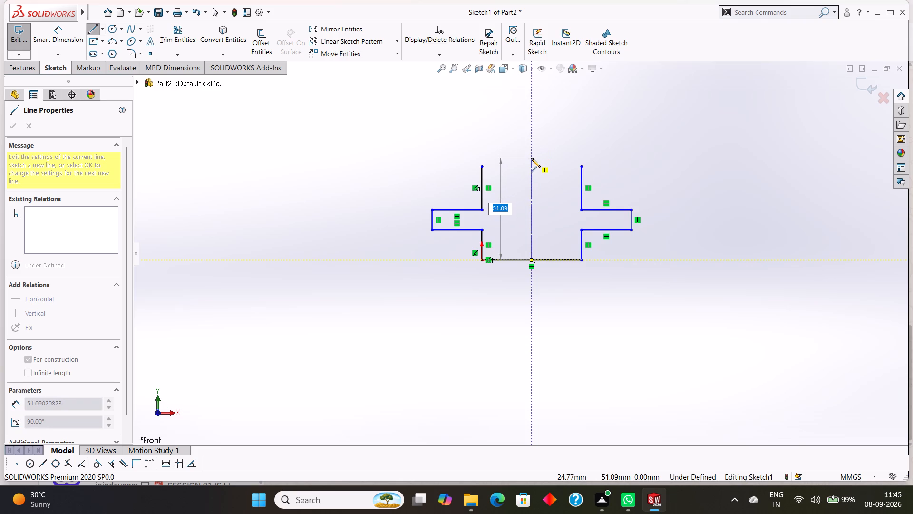
pyautogui.write('60')
pyautogui.press('Return')
pyautogui.rightClick(540, 134)
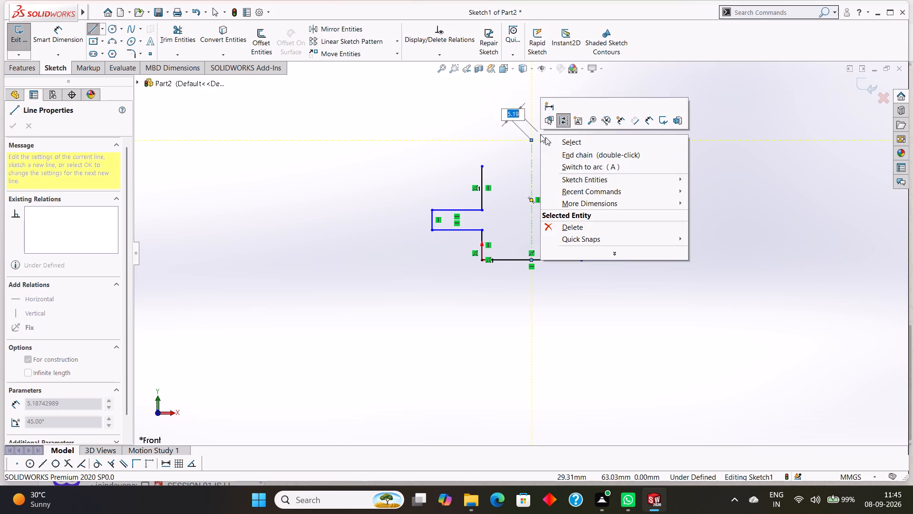
pyautogui.click(560, 144)
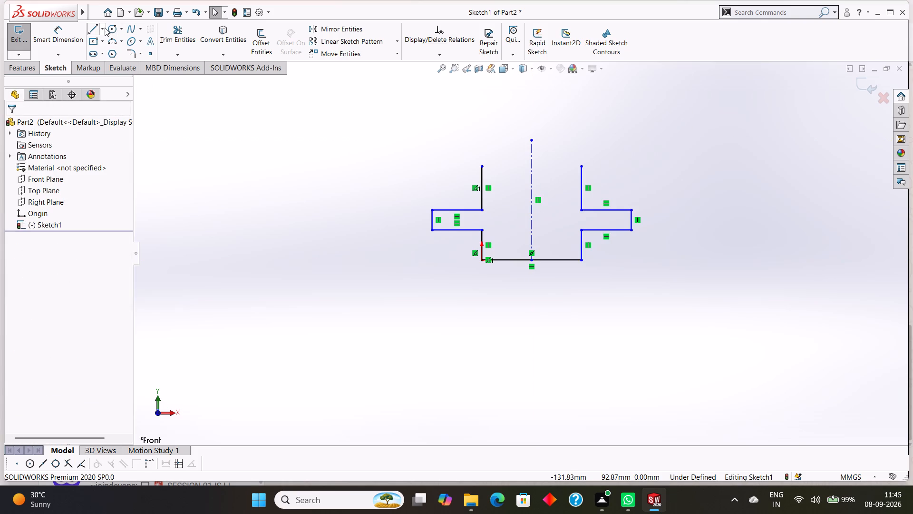
# Draw two 15 mm horizontal lines outward from the top end of the centerline, one to each side.
pyautogui.click(102, 28)
pyautogui.click(106, 40)
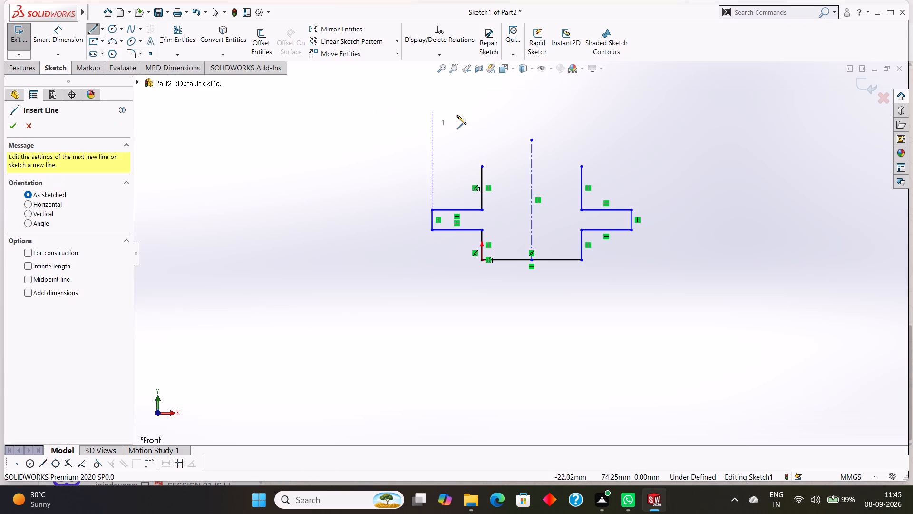
pyautogui.click(531, 140)
pyautogui.write('15')
pyautogui.press('Return')
pyautogui.rightClick(557, 138)
pyautogui.click(586, 147)
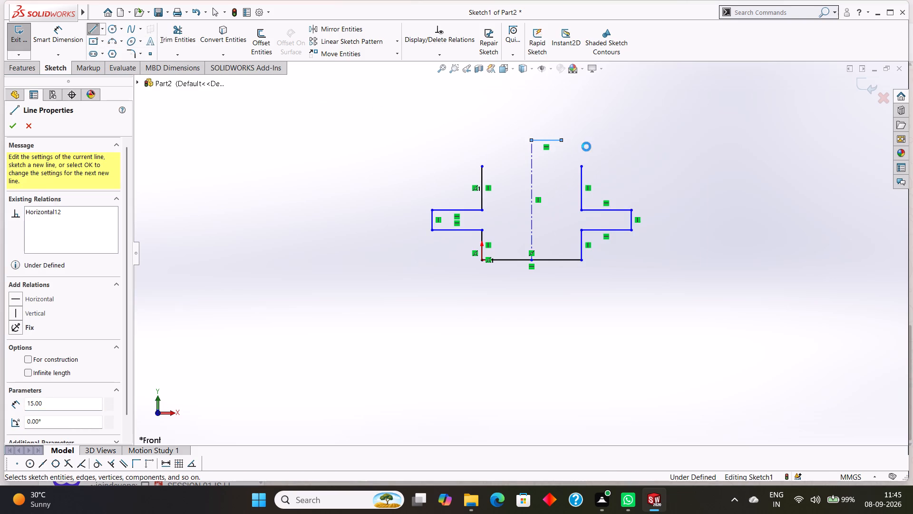
pyautogui.click(90, 28)
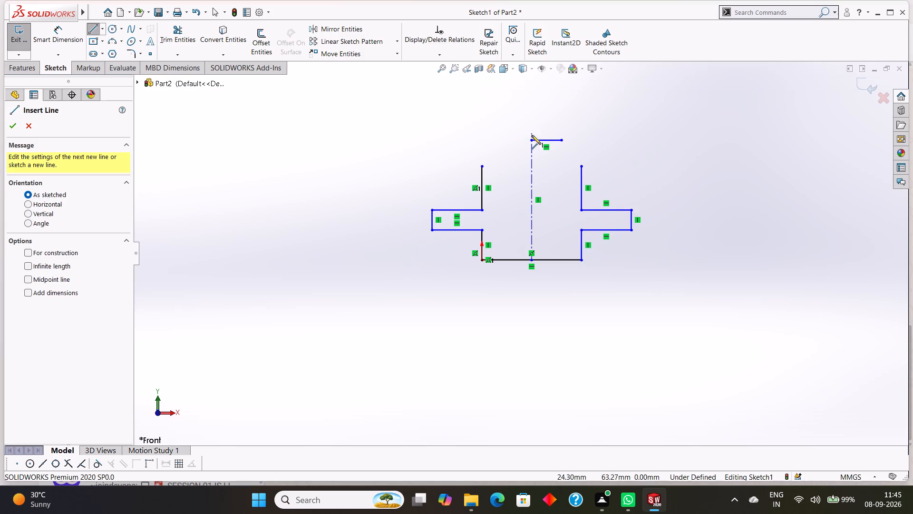
pyautogui.click(532, 138)
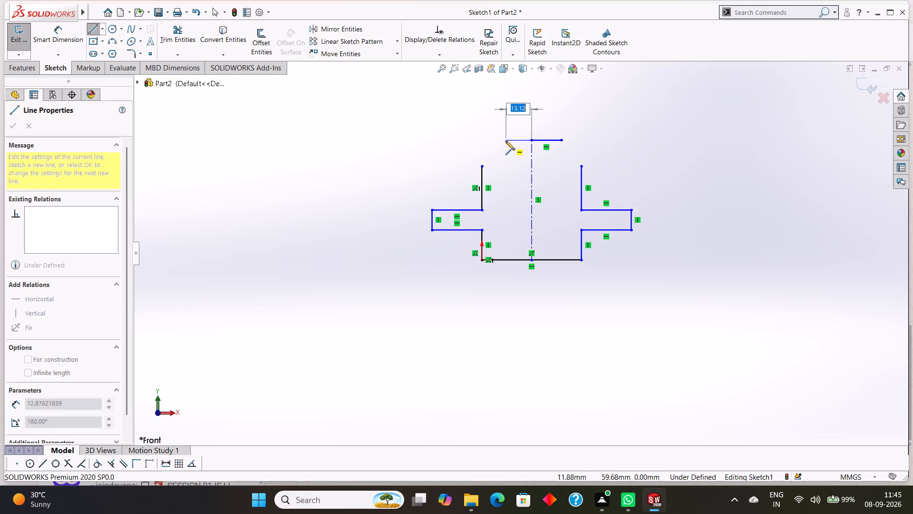
pyautogui.write('15')
pyautogui.press('Return')
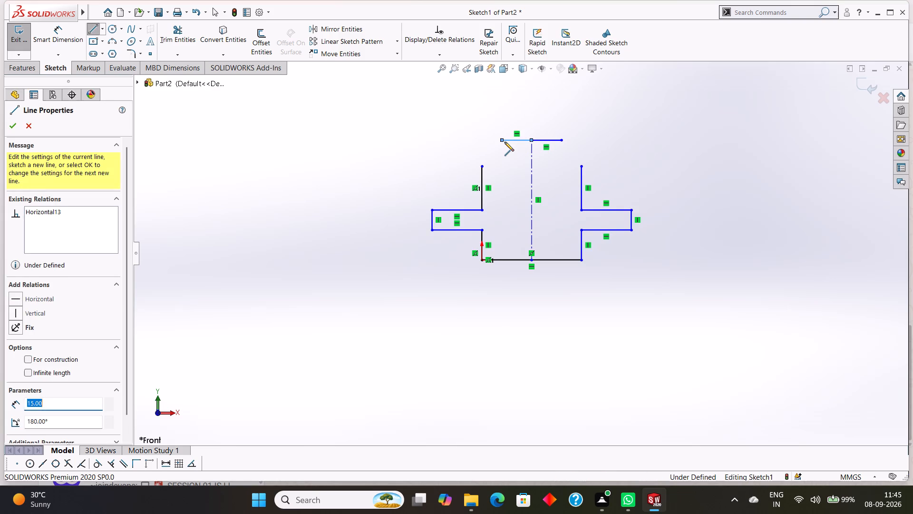
pyautogui.rightClick(505, 142)
pyautogui.click(529, 149)
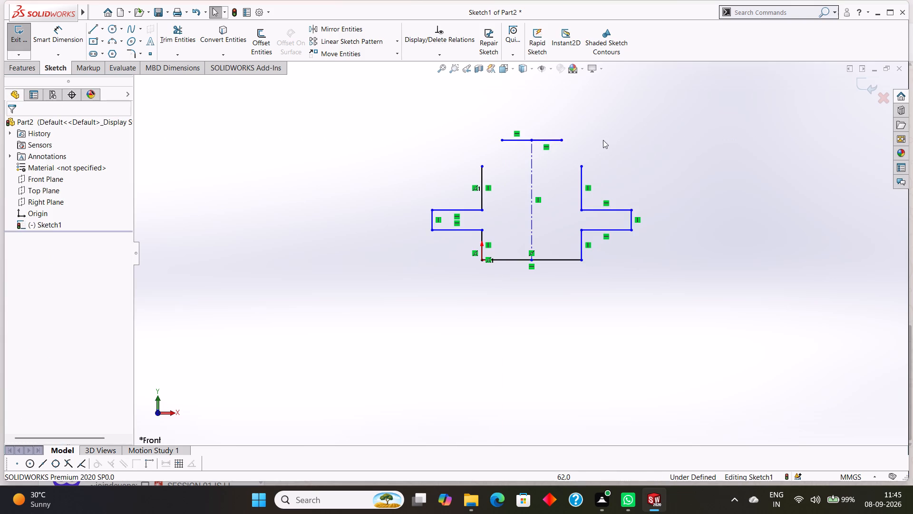
# Connect the upper end of each side's vertical line to the nearest end of the top line with a sloped line.
pyautogui.click(92, 25)
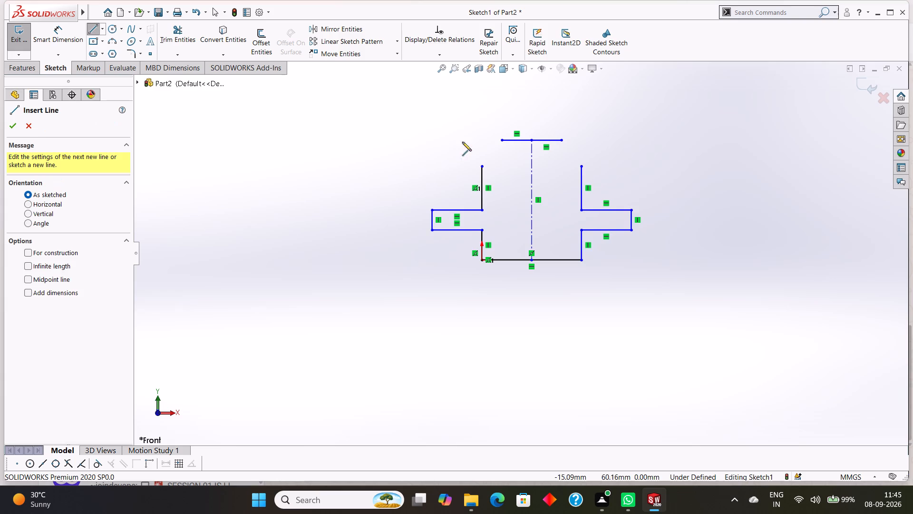
pyautogui.click(482, 166)
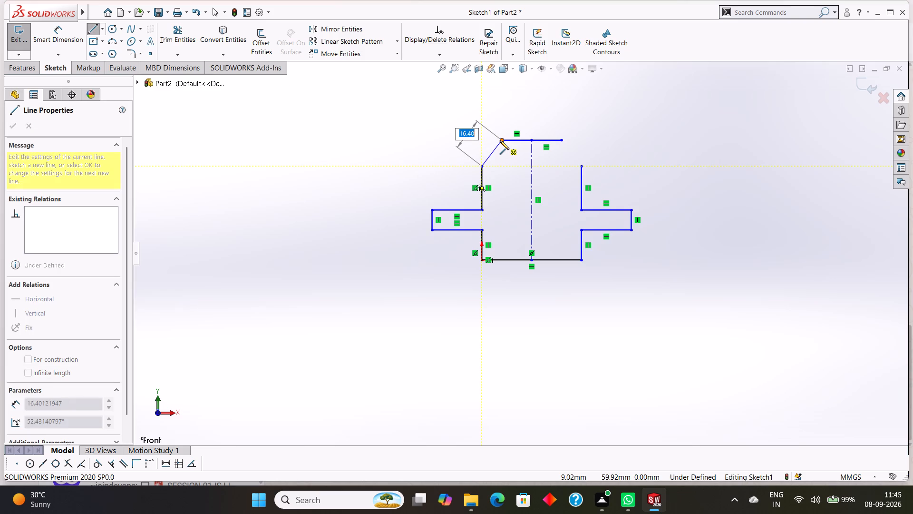
pyautogui.click(502, 138)
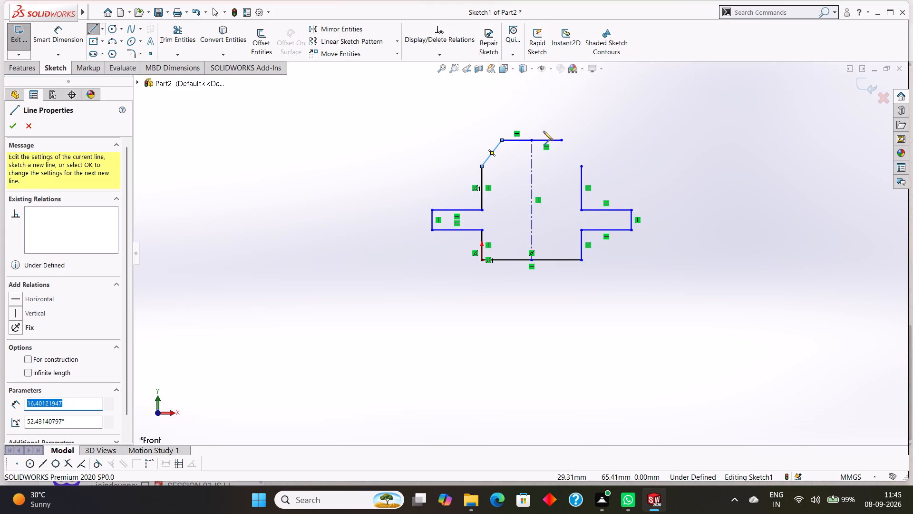
pyautogui.click(562, 139)
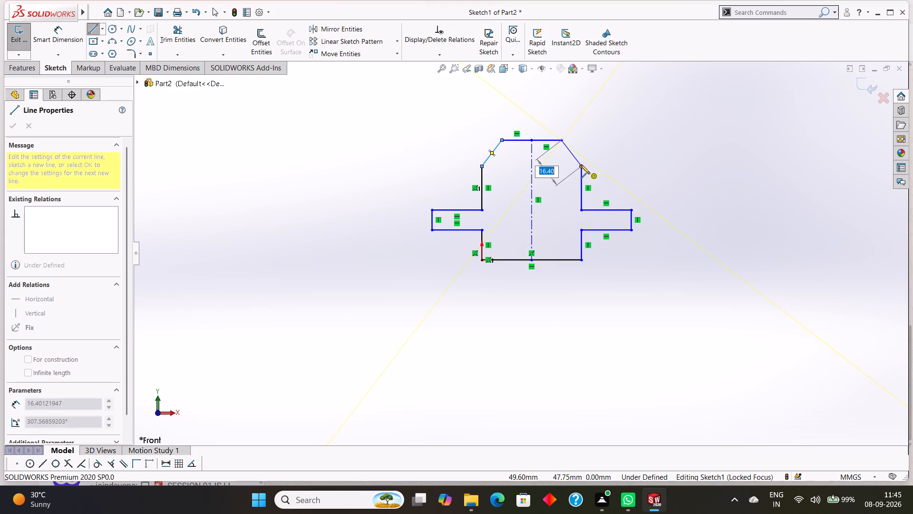
pyautogui.click(581, 165)
pyautogui.rightClick(591, 148)
pyautogui.click(610, 155)
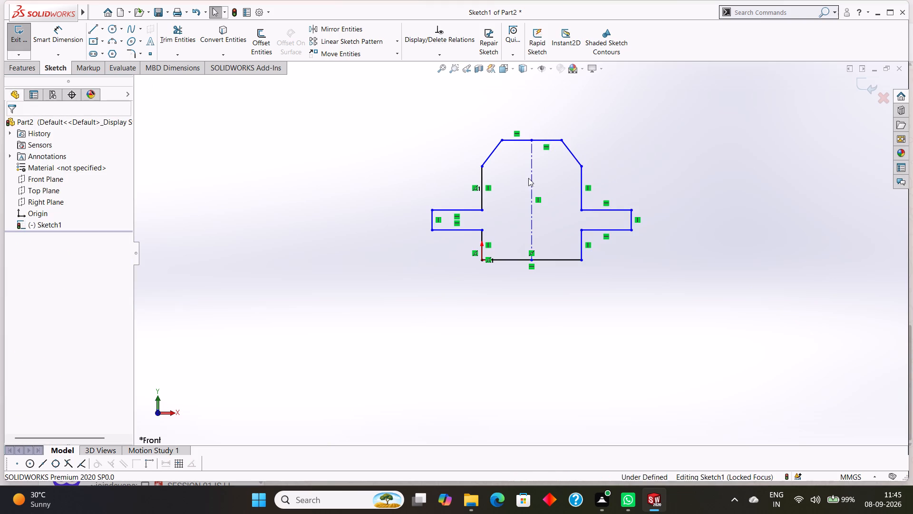
# Delete both 15 mm horizontal line segments at the top of the profile.
pyautogui.rightClick(524, 142)
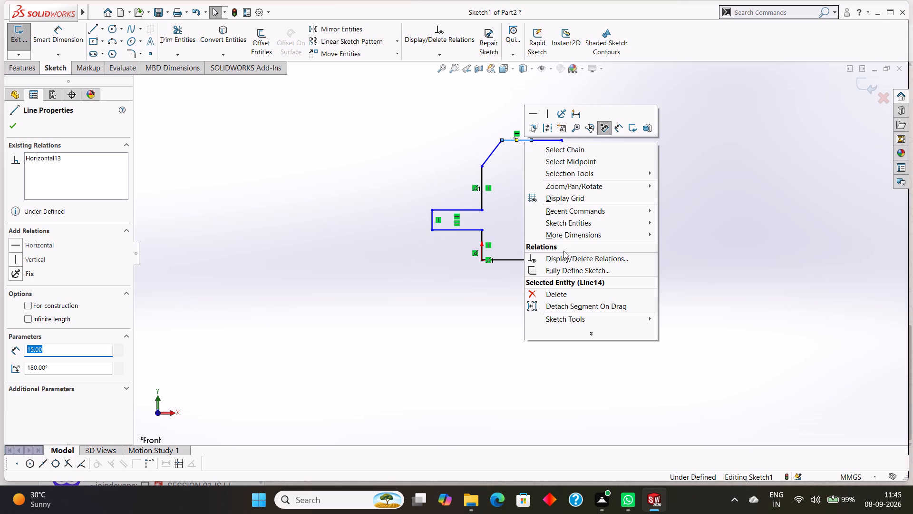
pyautogui.click(709, 161)
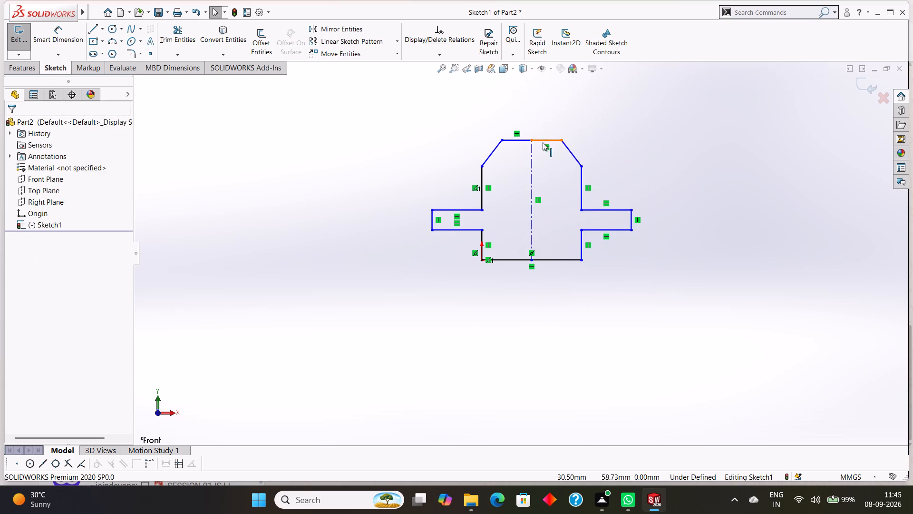
pyautogui.rightClick(540, 138)
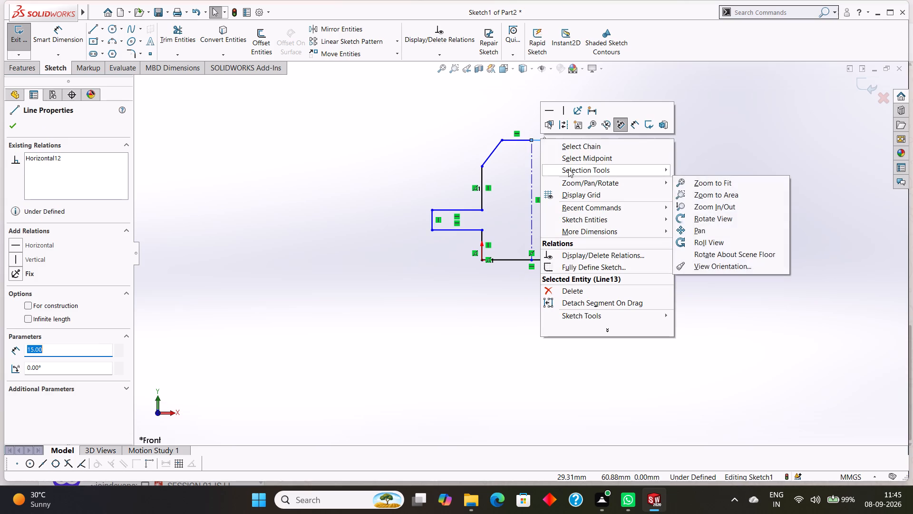
pyautogui.click(460, 120)
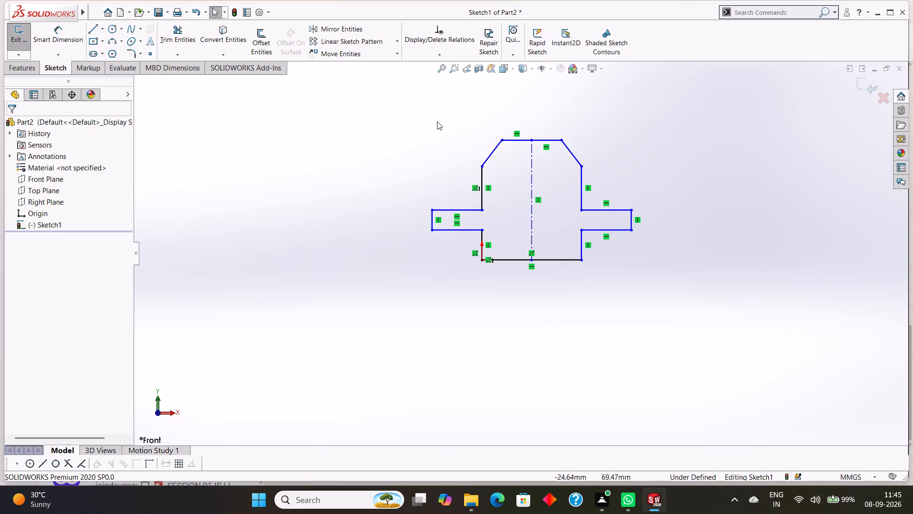
pyautogui.click(517, 139)
pyautogui.rightClick(518, 140)
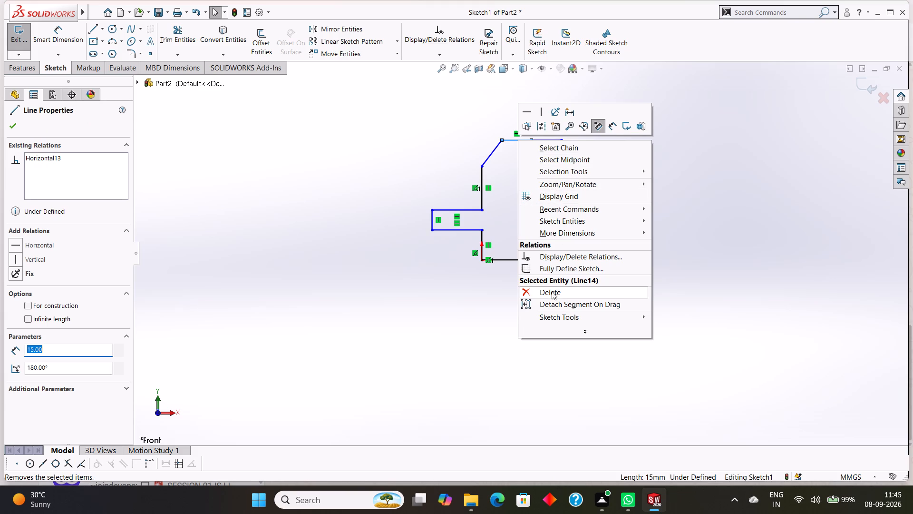
pyautogui.click(552, 294)
pyautogui.rightClick(541, 138)
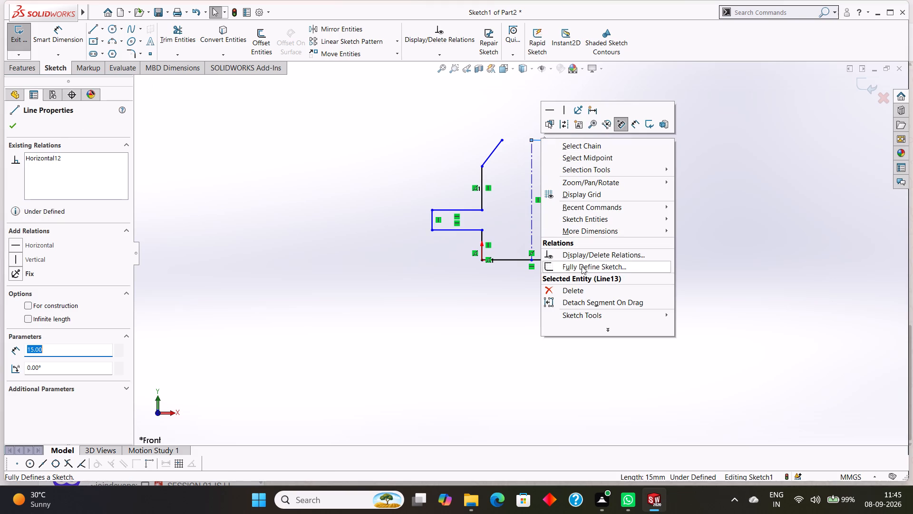
pyautogui.click(586, 286)
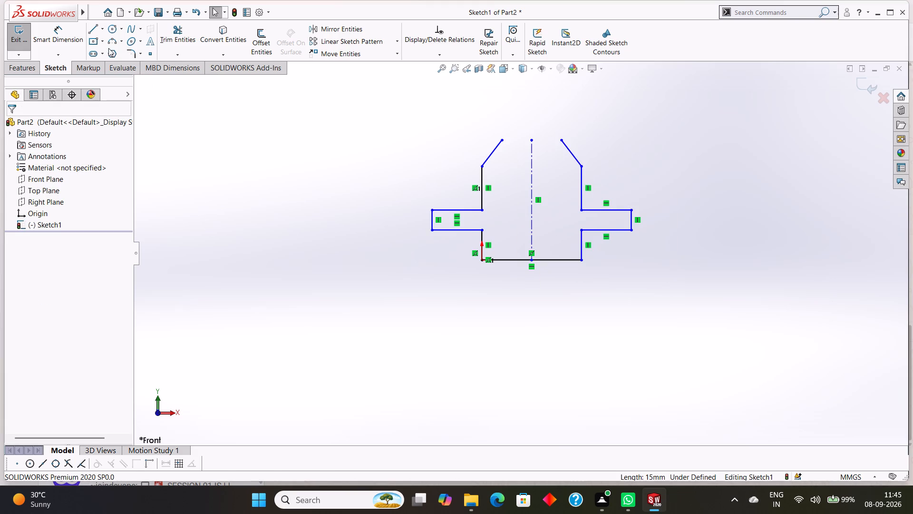
# Close the profile's top with a single 30 mm horizontal line between the upper ends of the sloped lines.
pyautogui.click(89, 27)
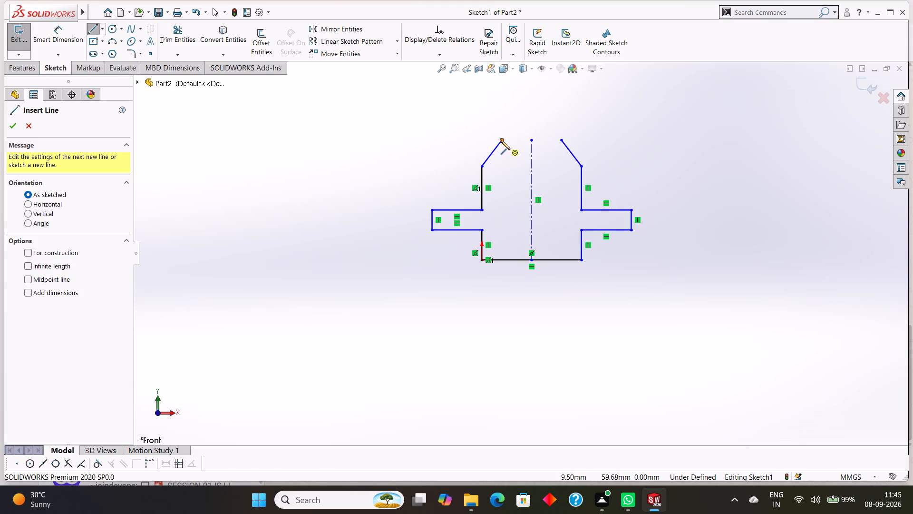
pyautogui.click(502, 140)
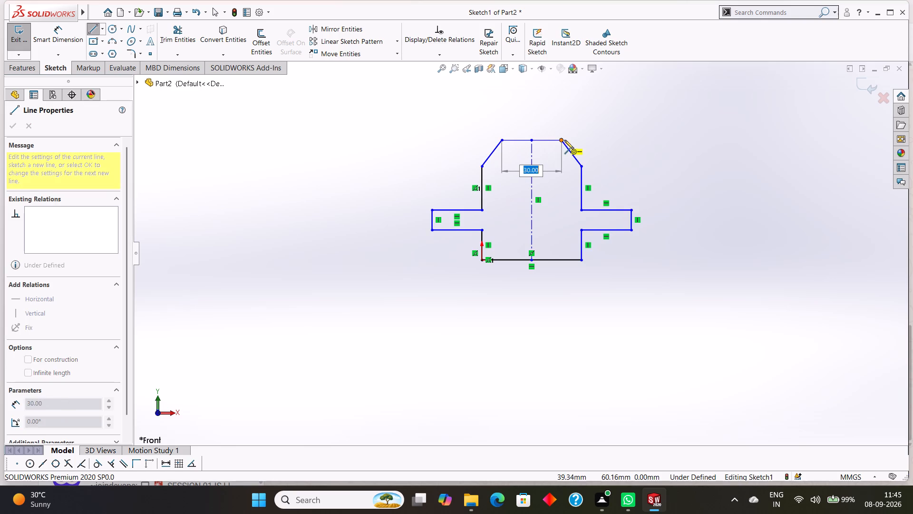
pyautogui.click(562, 140)
pyautogui.rightClick(561, 140)
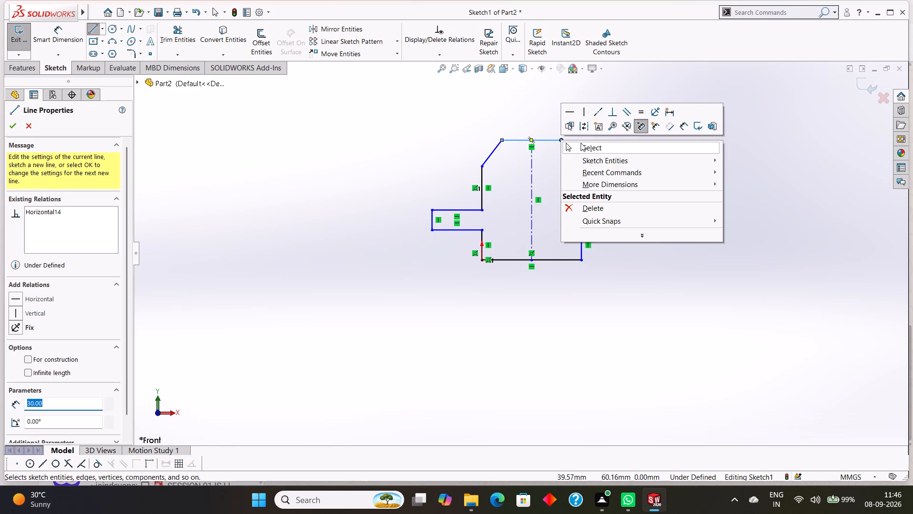
pyautogui.click(586, 147)
# Delete the vertical centerline from the sketch.
pyautogui.rightClick(532, 173)
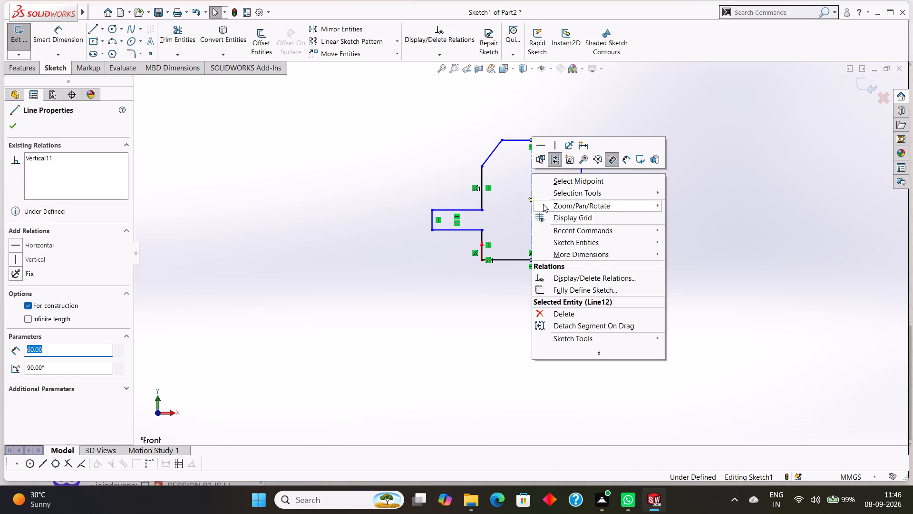
pyautogui.click(571, 313)
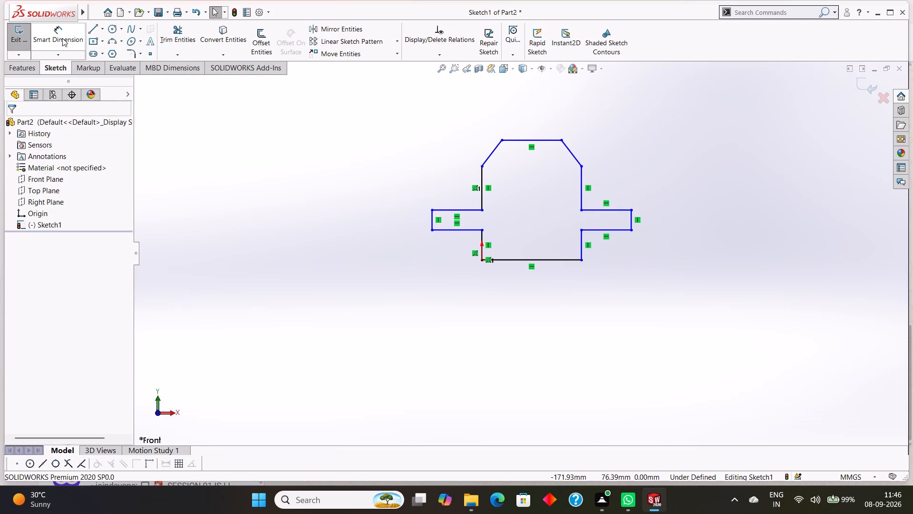
# Dimension the length of the profile's bottom line and the height of the vertical line below the right tab.
pyautogui.click(62, 38)
pyautogui.click(517, 257)
pyautogui.click(532, 300)
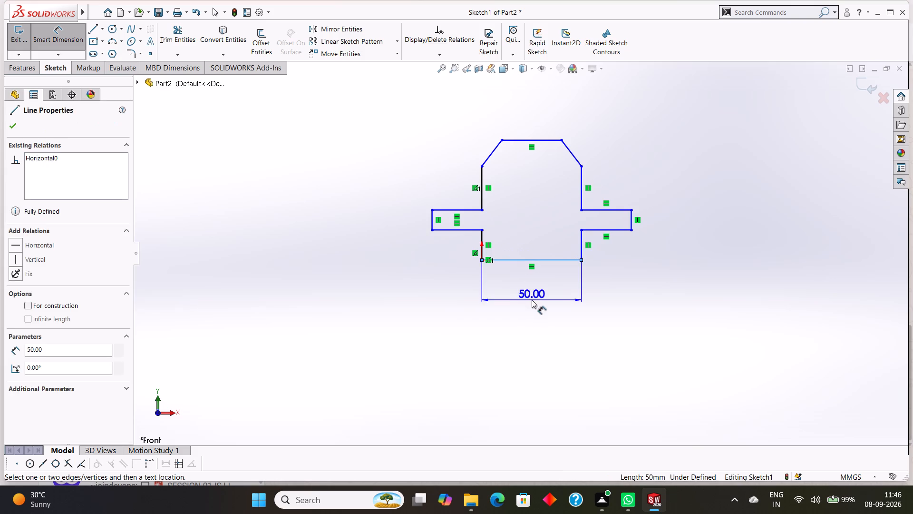
pyautogui.click(496, 287)
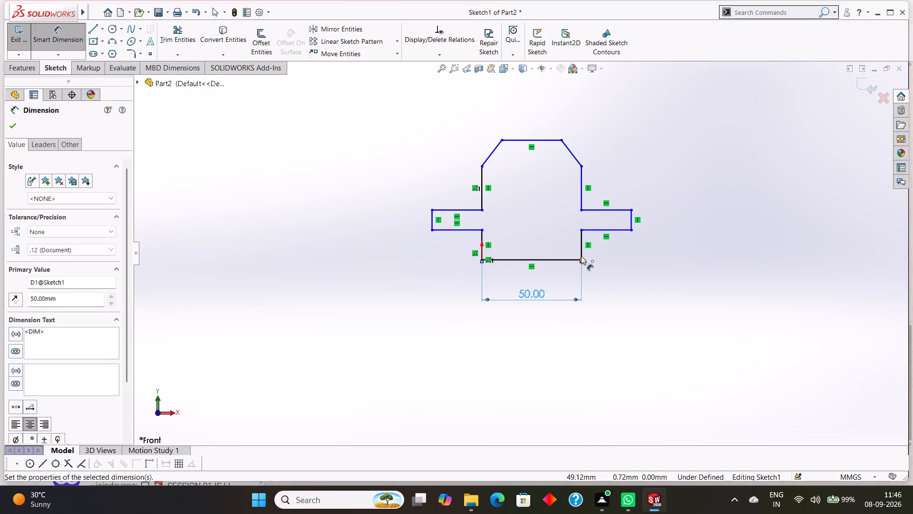
pyautogui.click(582, 237)
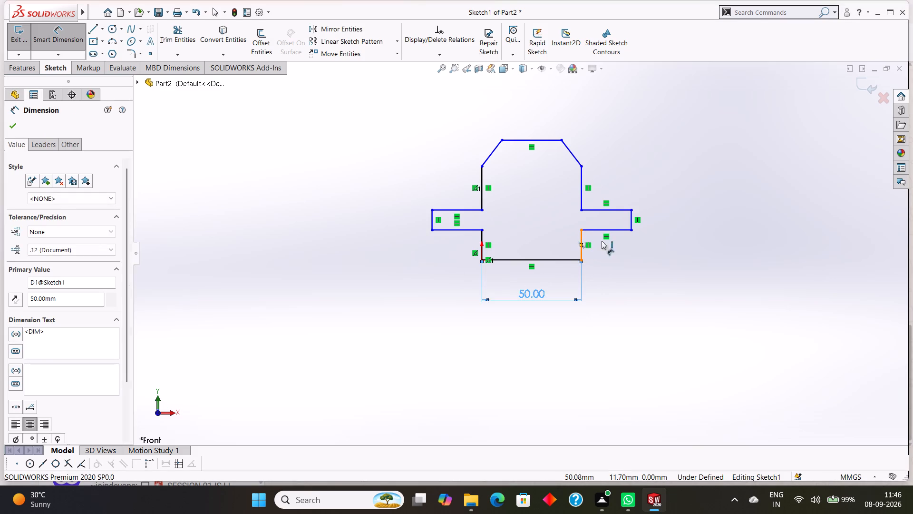
pyautogui.click(612, 244)
pyautogui.click(570, 228)
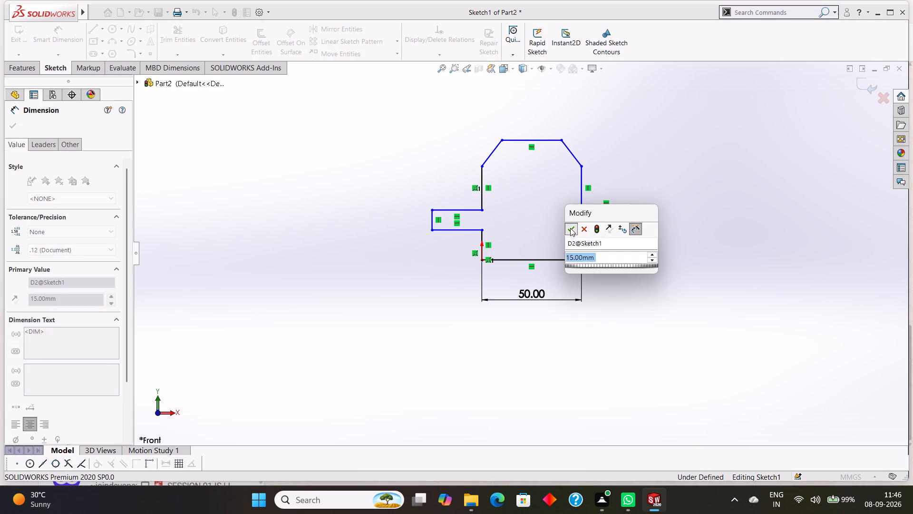
# Dimension the overall width between the outer lower corners of both tabs and the length of the right tab's top edge.
pyautogui.click(431, 229)
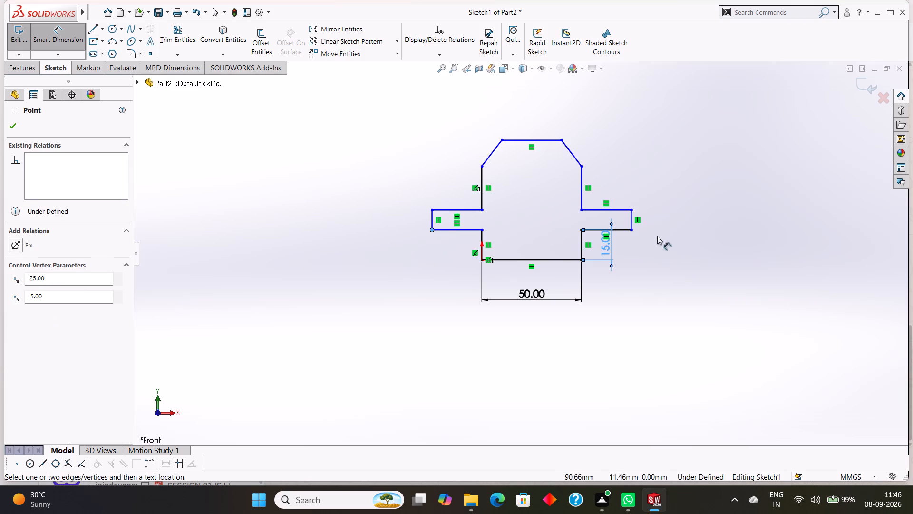
pyautogui.click(632, 230)
pyautogui.click(545, 335)
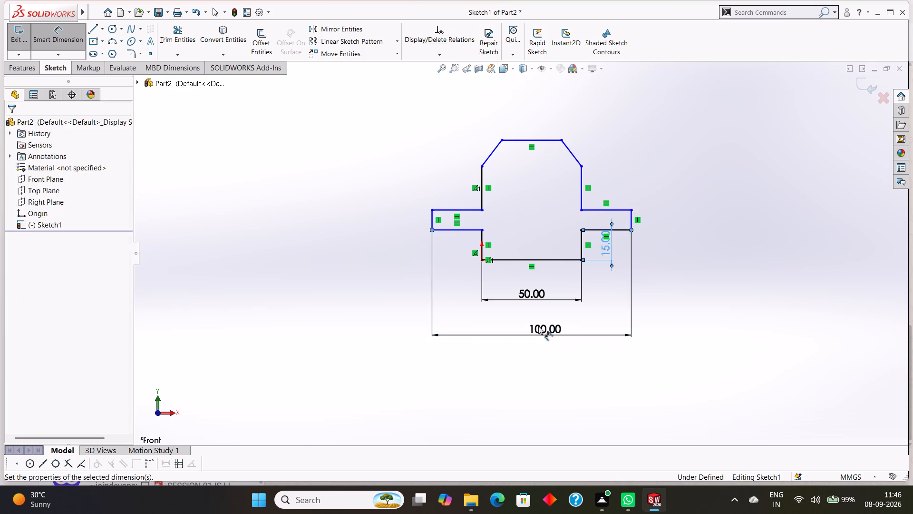
pyautogui.click(509, 318)
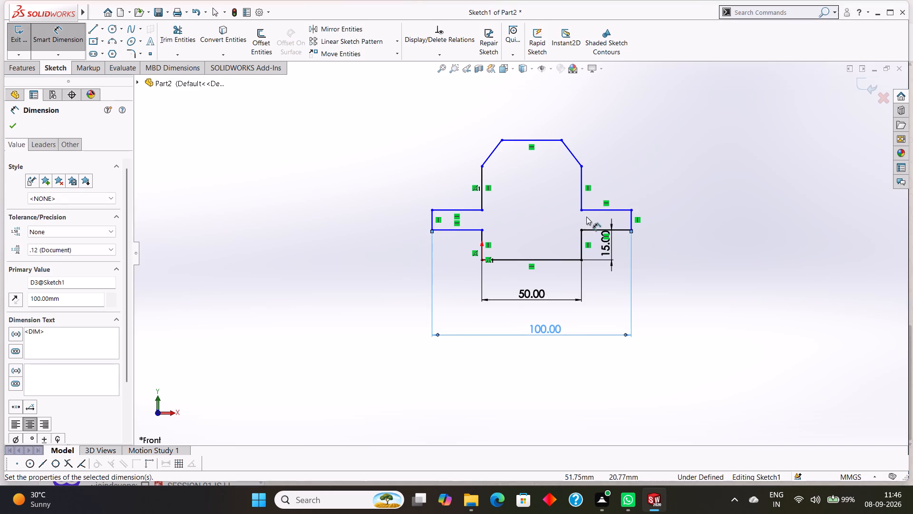
pyautogui.click(604, 210)
pyautogui.click(613, 199)
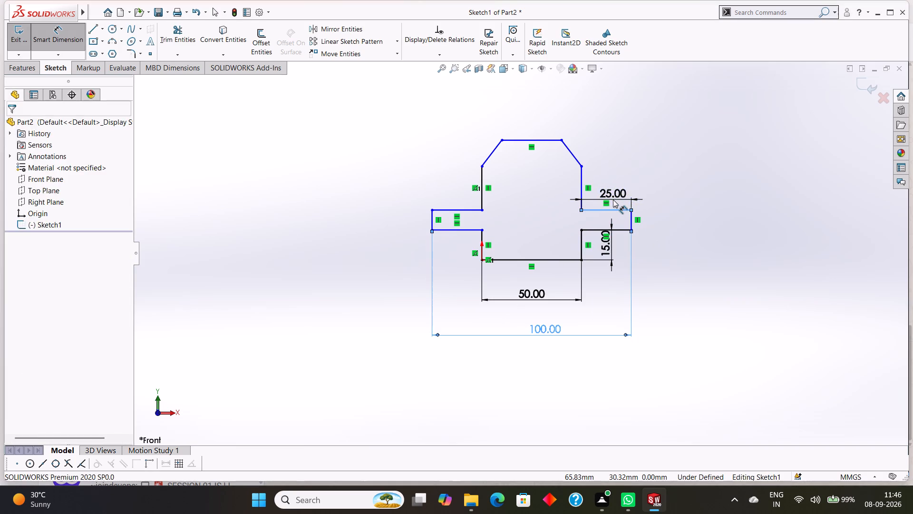
pyautogui.click(575, 187)
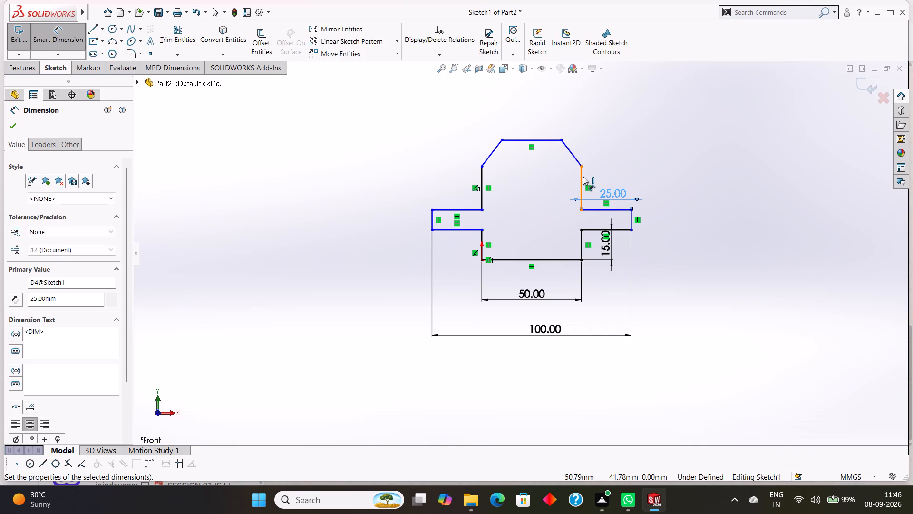
# Dimension the height of the right vertical line above the tab and the vertical rise of the right sloped line.
pyautogui.click(583, 176)
pyautogui.click(611, 175)
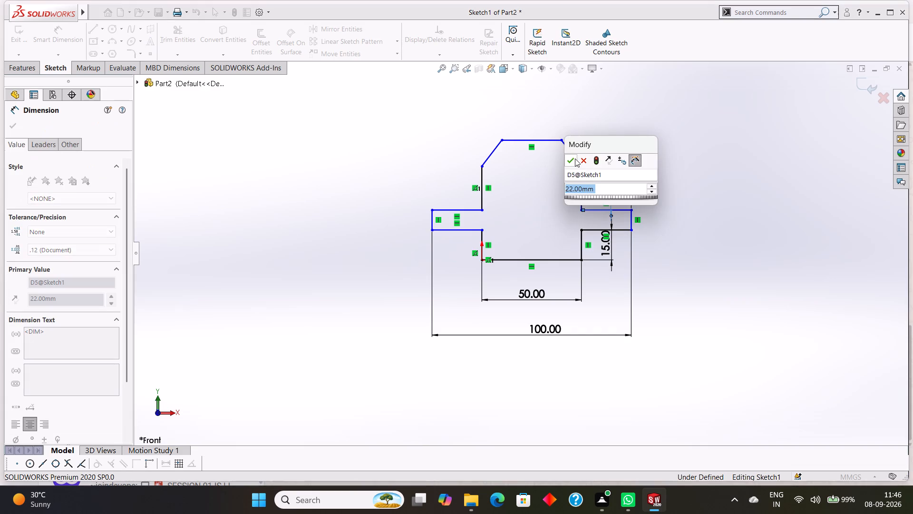
pyautogui.click(574, 158)
pyautogui.click(569, 150)
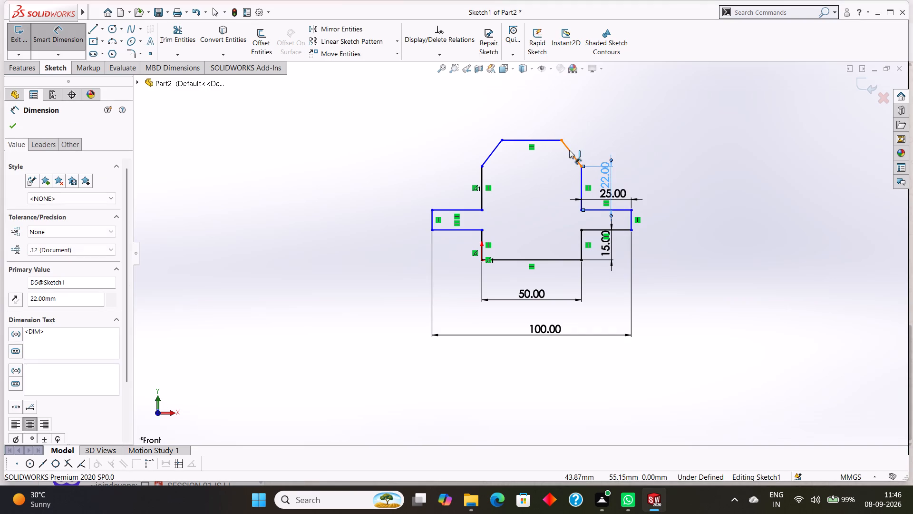
pyautogui.click(599, 142)
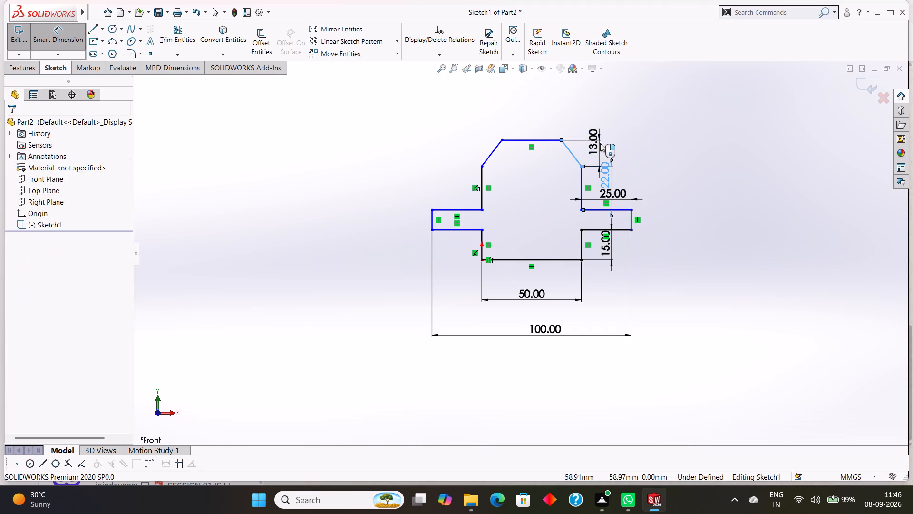
pyautogui.click(556, 132)
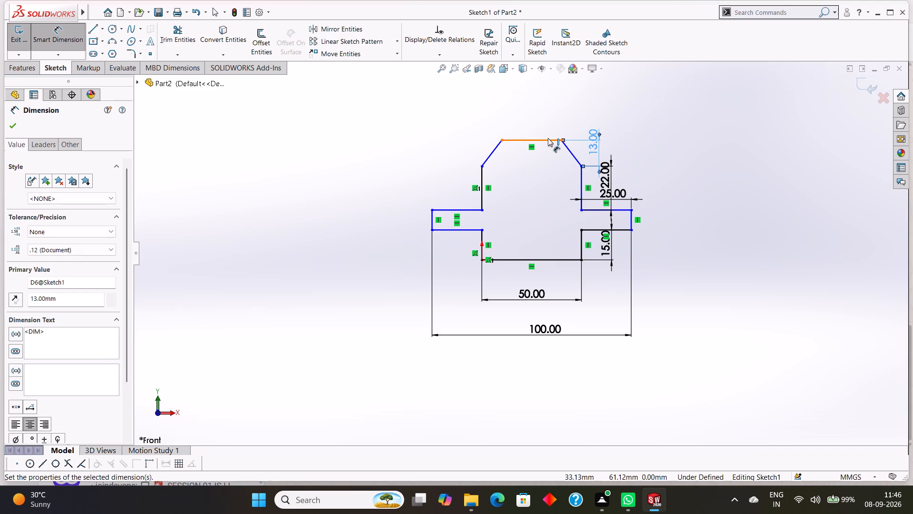
# Dimension the length of the profile's top horizontal line.
pyautogui.click(548, 138)
pyautogui.click(547, 123)
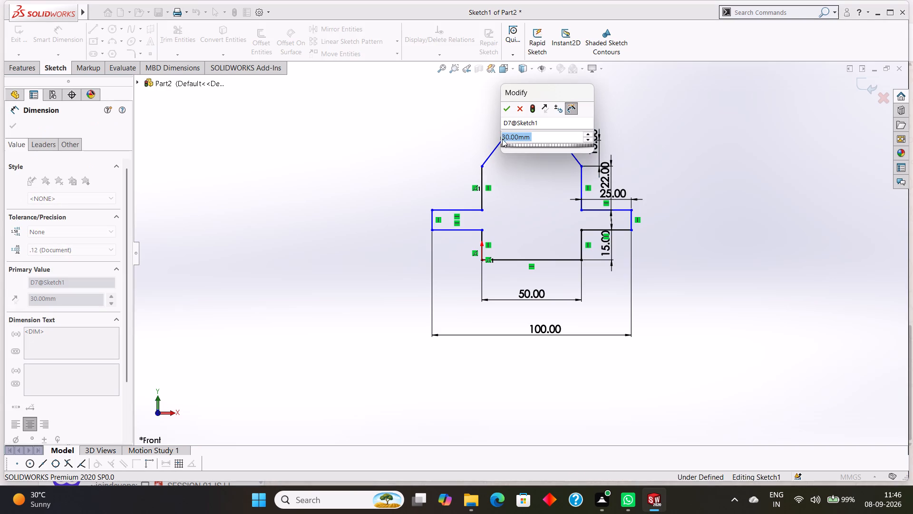
pyautogui.click(503, 112)
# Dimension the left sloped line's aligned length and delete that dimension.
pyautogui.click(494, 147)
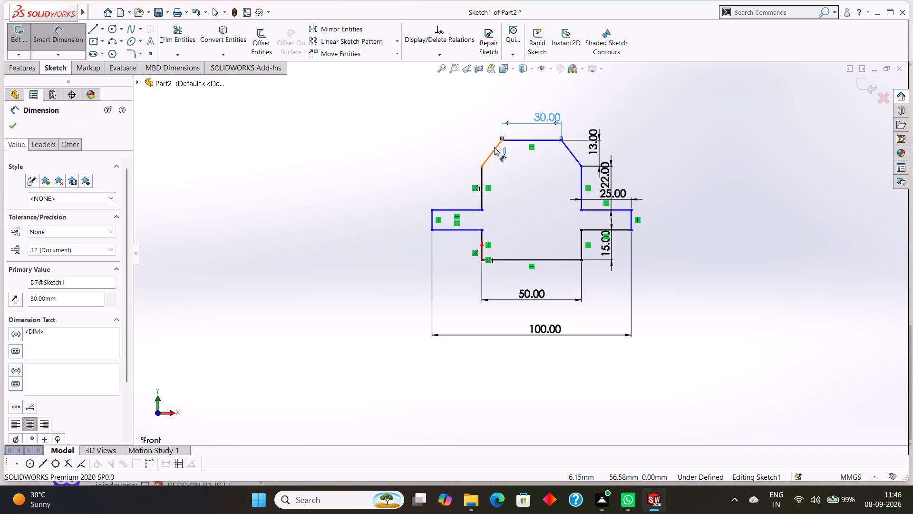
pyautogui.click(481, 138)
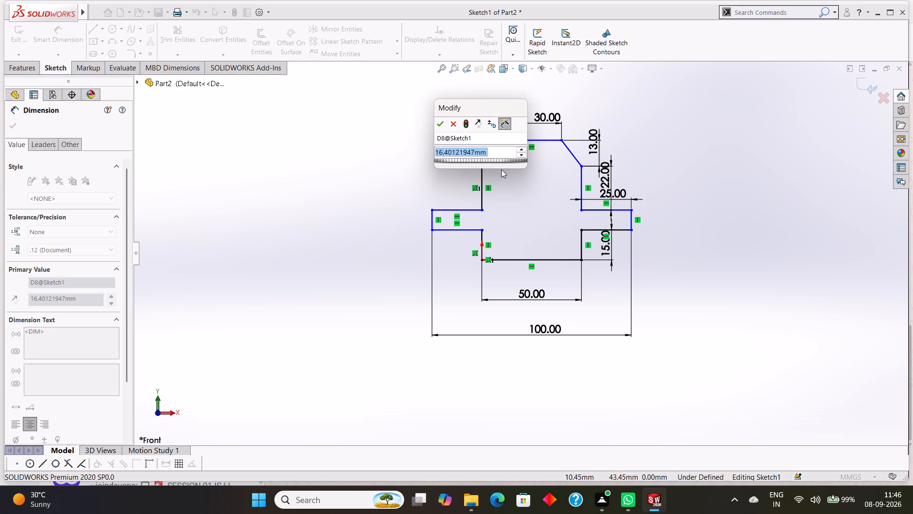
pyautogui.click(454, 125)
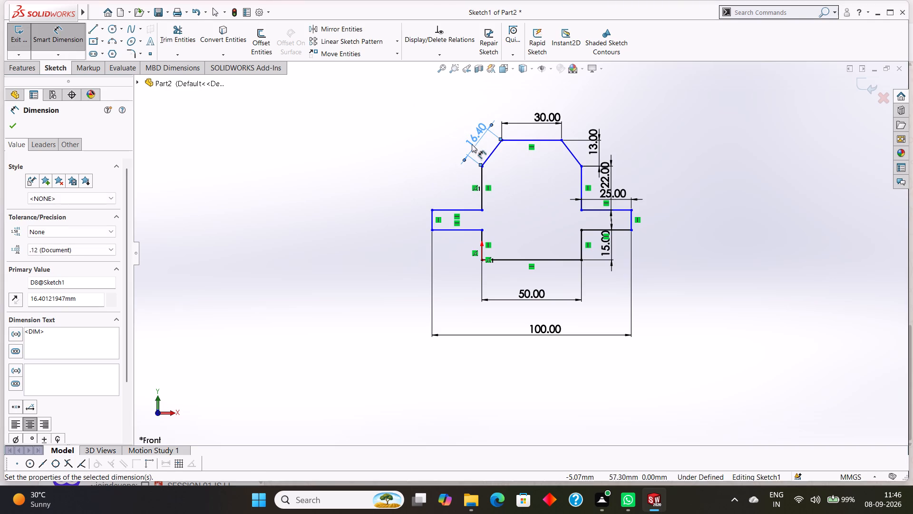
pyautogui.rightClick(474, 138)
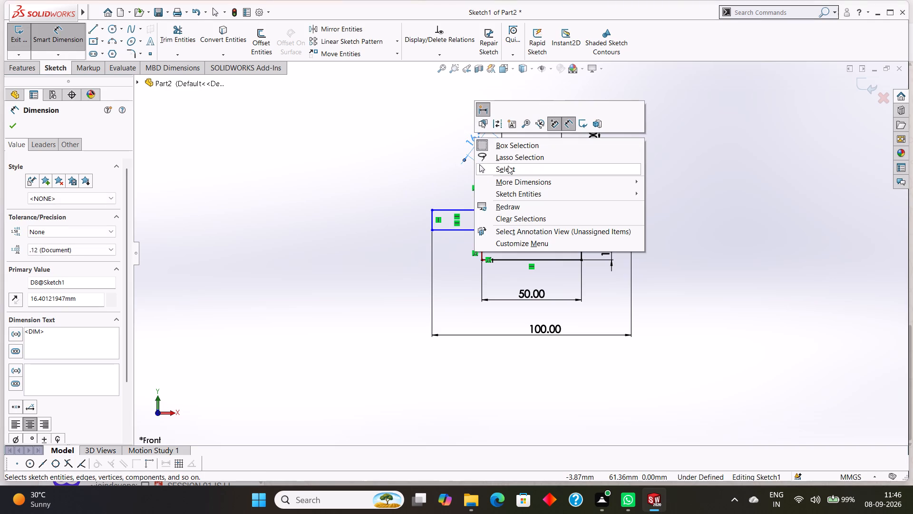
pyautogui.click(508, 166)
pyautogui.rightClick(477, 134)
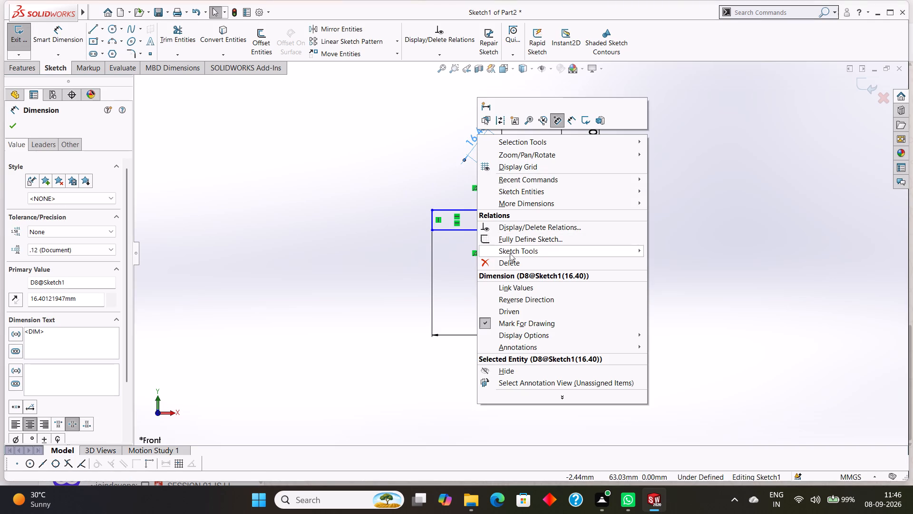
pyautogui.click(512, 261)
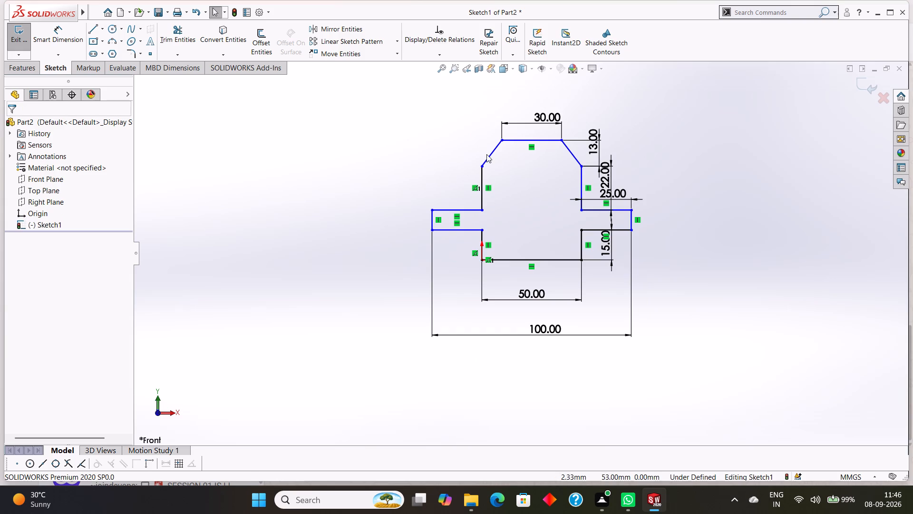
# Dimension the height of the left vertical line above the left tab.
pyautogui.click(66, 33)
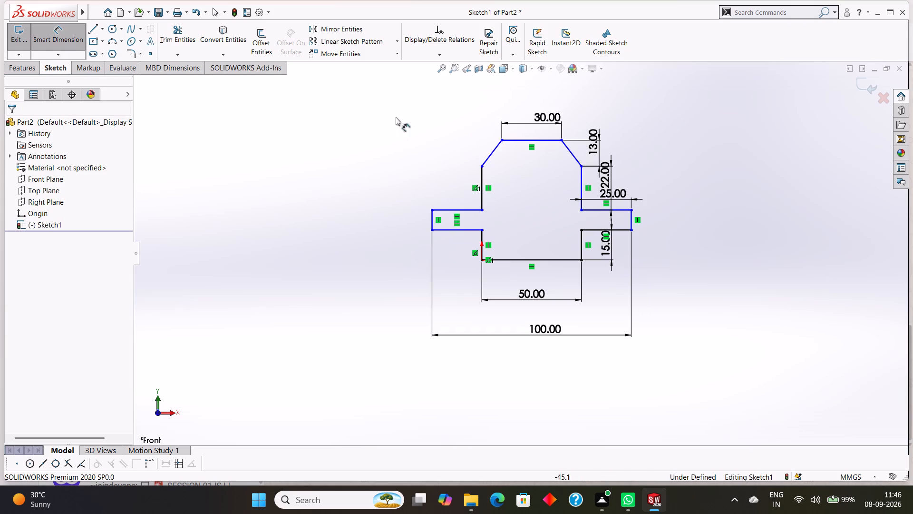
pyautogui.click(491, 153)
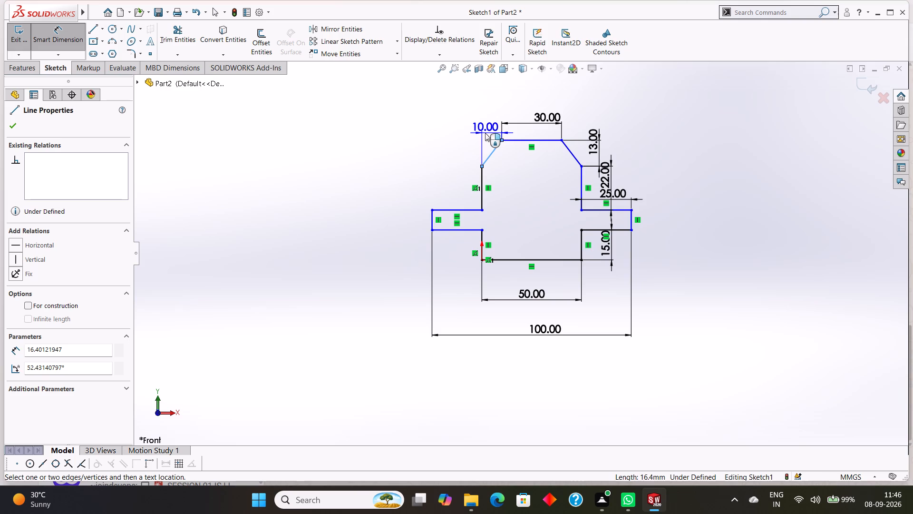
pyautogui.press('Escape')
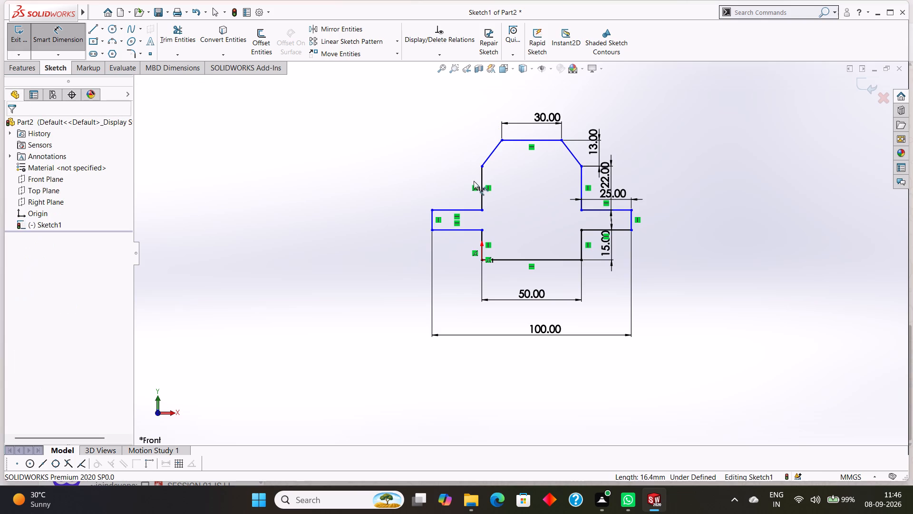
pyautogui.click(480, 184)
pyautogui.click(458, 178)
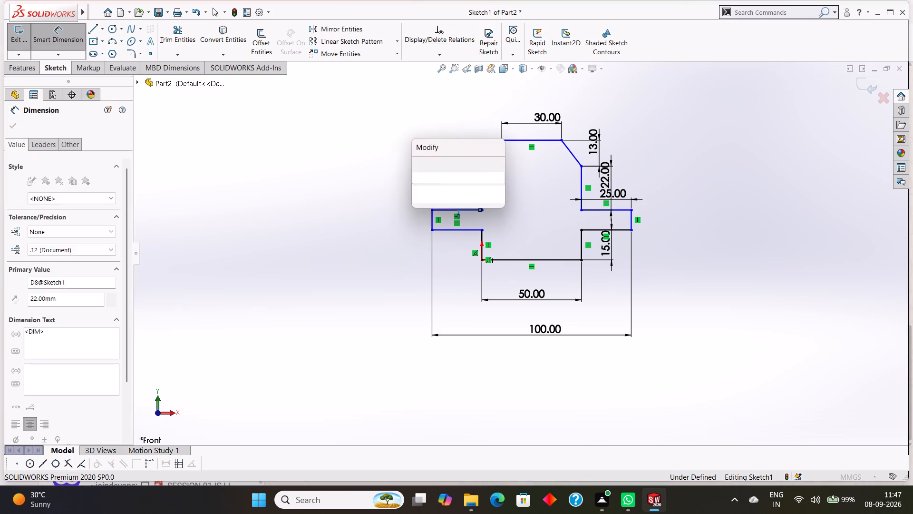
pyautogui.click(420, 162)
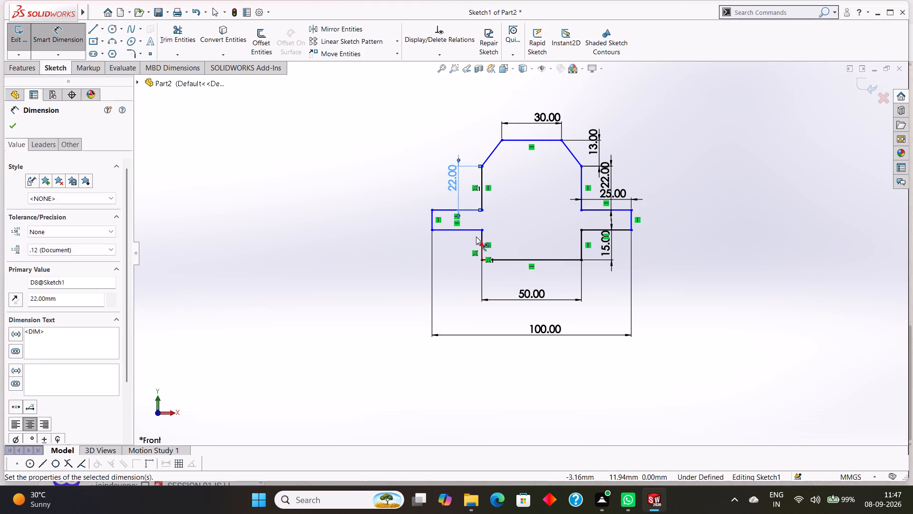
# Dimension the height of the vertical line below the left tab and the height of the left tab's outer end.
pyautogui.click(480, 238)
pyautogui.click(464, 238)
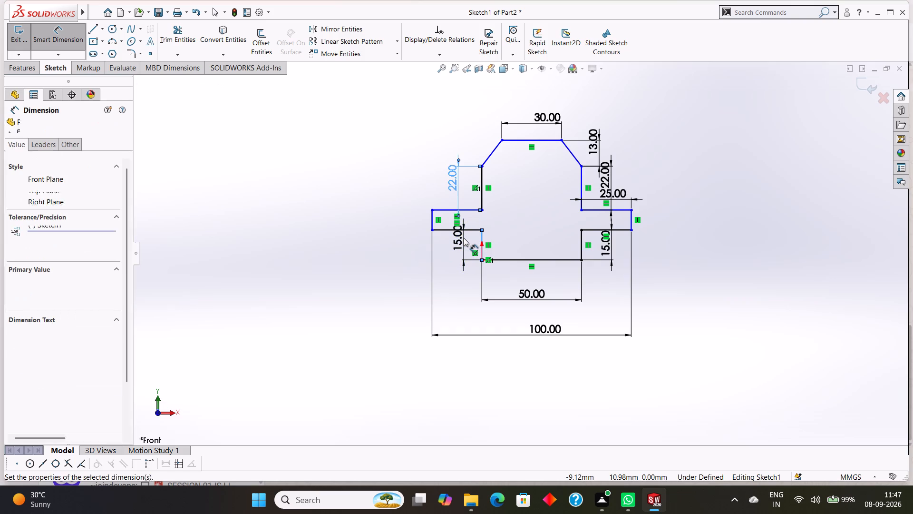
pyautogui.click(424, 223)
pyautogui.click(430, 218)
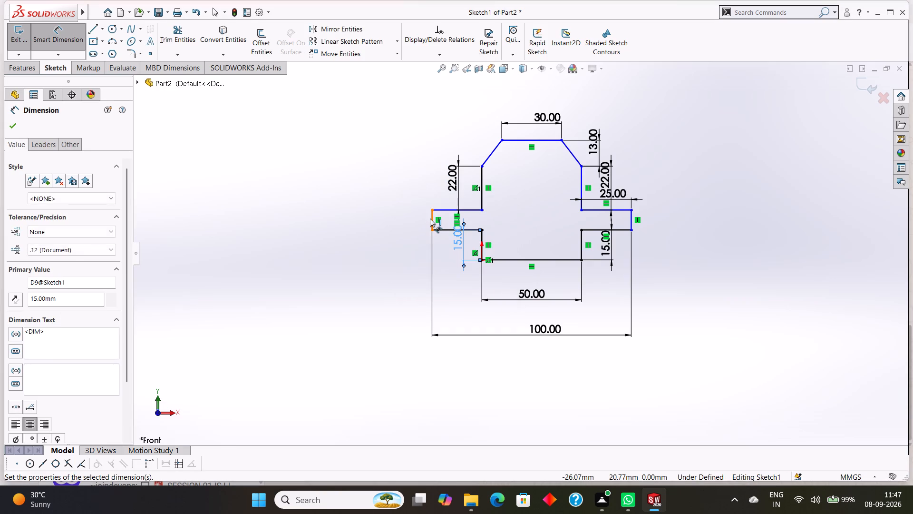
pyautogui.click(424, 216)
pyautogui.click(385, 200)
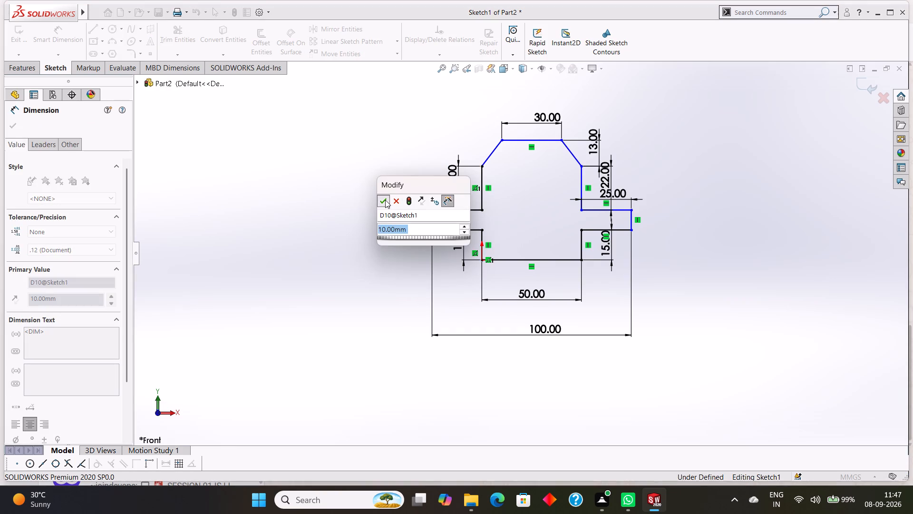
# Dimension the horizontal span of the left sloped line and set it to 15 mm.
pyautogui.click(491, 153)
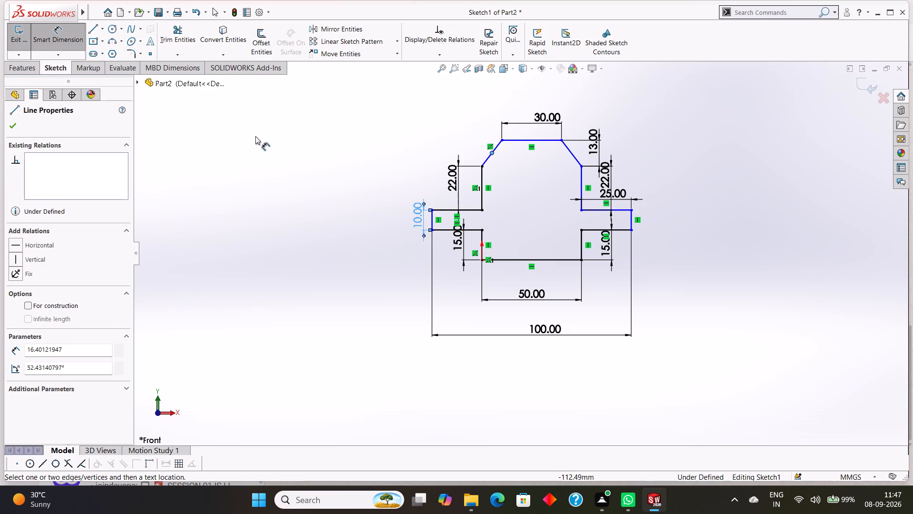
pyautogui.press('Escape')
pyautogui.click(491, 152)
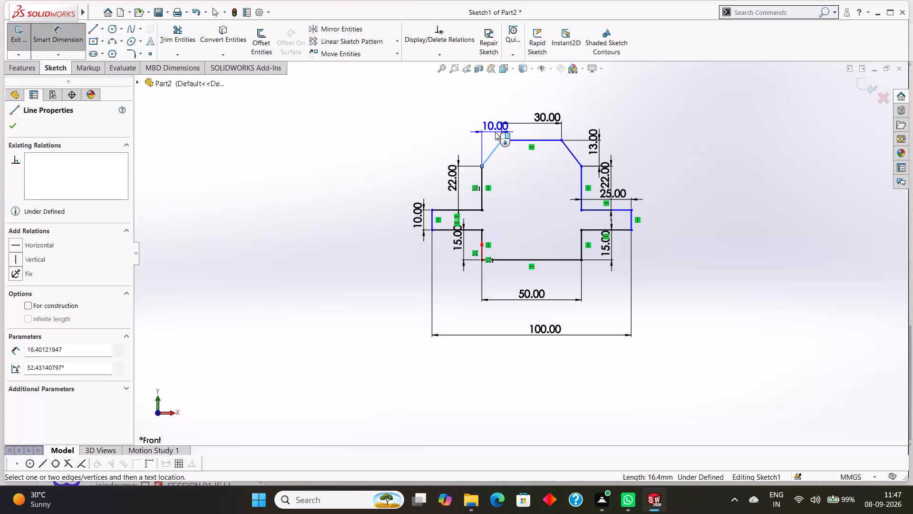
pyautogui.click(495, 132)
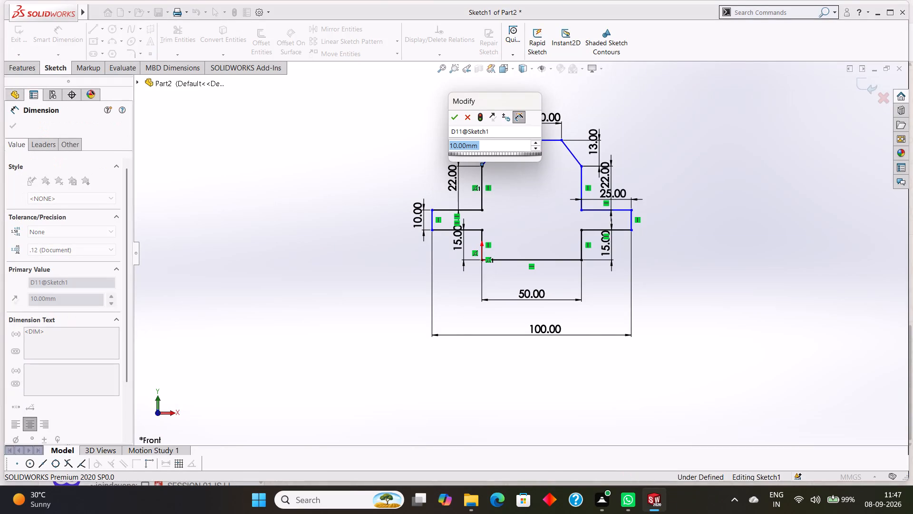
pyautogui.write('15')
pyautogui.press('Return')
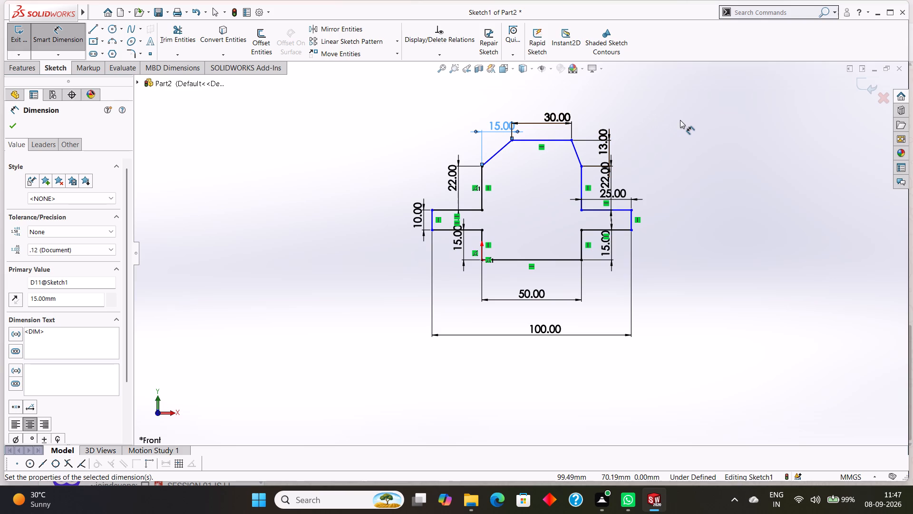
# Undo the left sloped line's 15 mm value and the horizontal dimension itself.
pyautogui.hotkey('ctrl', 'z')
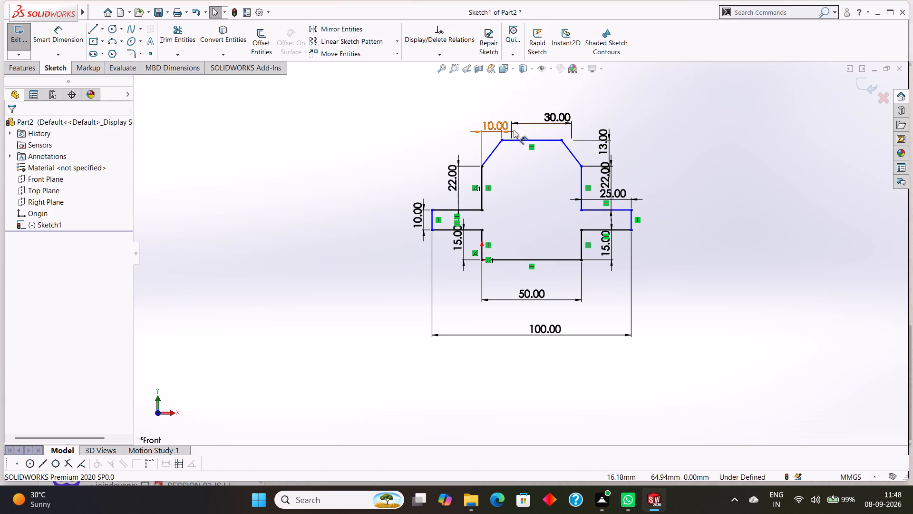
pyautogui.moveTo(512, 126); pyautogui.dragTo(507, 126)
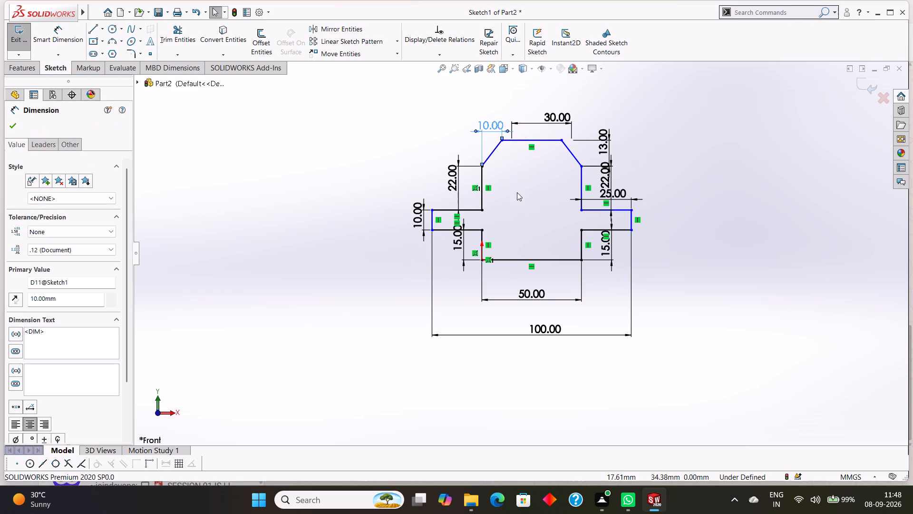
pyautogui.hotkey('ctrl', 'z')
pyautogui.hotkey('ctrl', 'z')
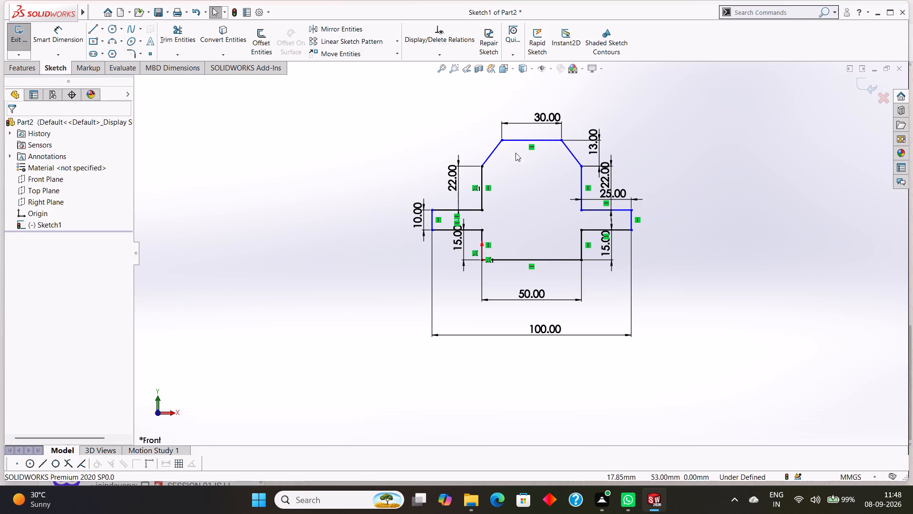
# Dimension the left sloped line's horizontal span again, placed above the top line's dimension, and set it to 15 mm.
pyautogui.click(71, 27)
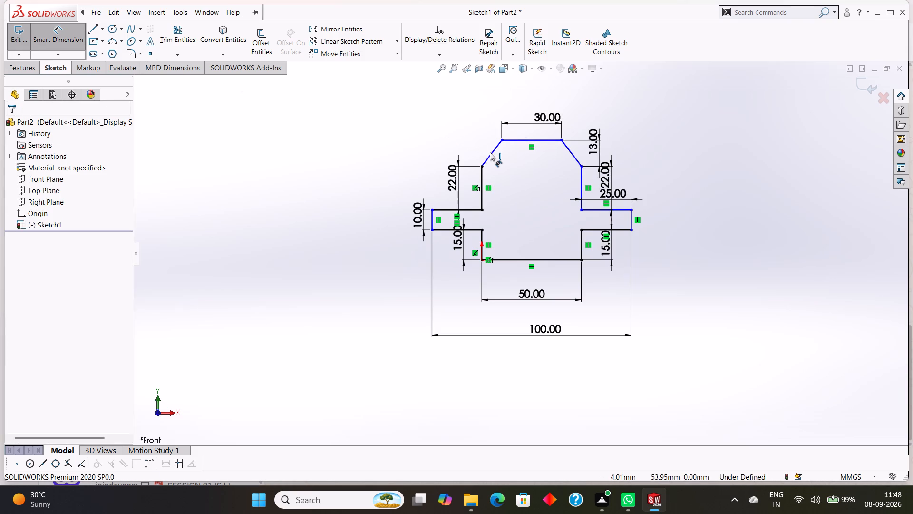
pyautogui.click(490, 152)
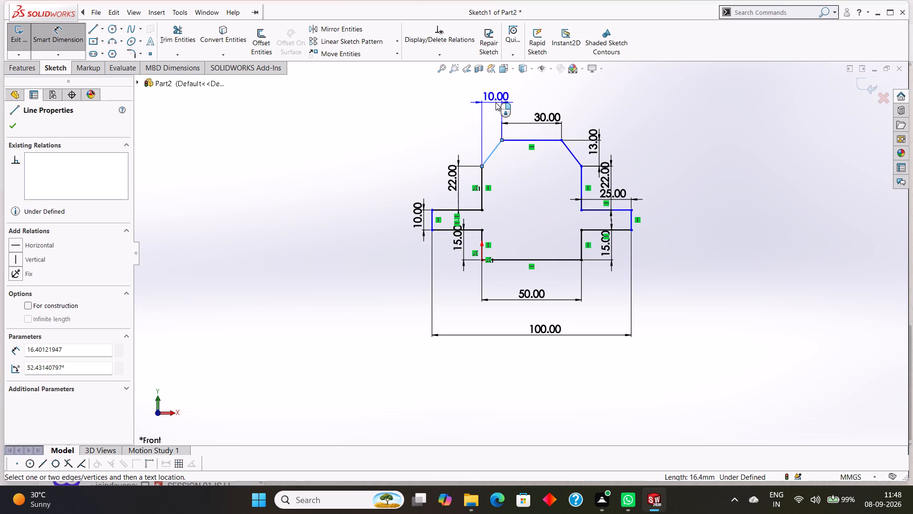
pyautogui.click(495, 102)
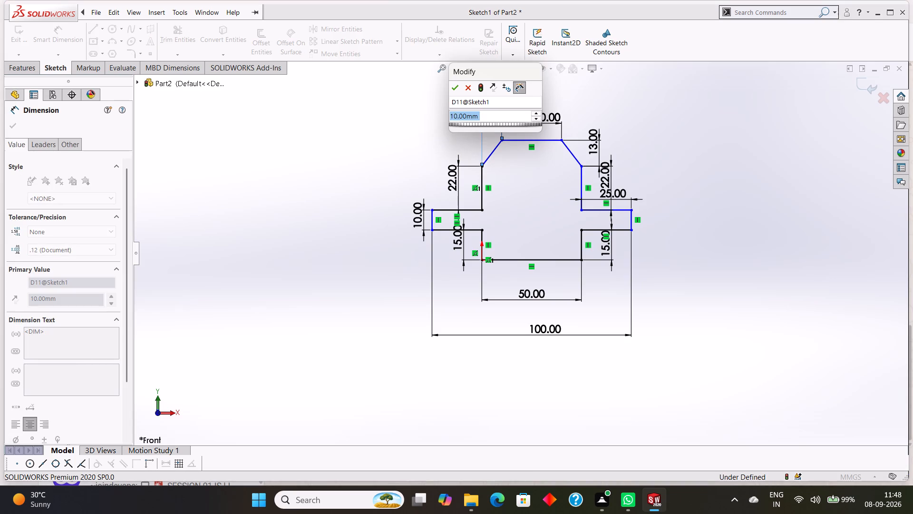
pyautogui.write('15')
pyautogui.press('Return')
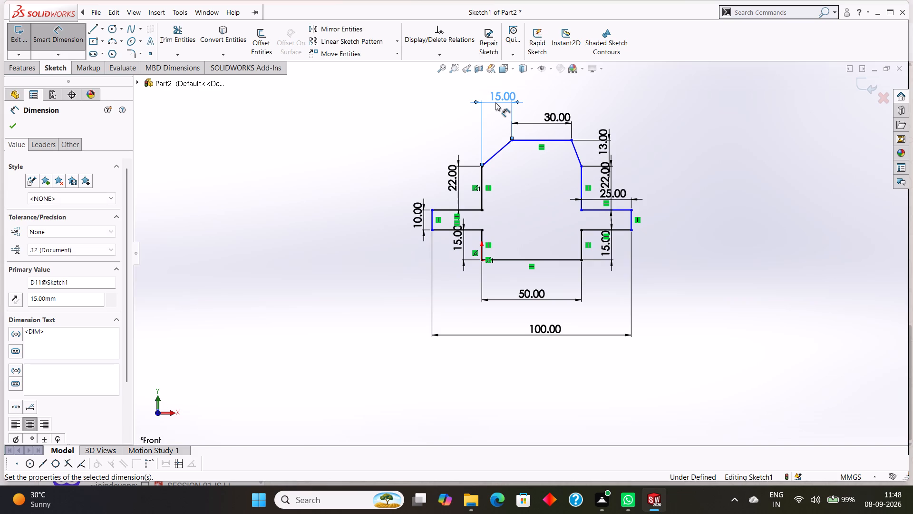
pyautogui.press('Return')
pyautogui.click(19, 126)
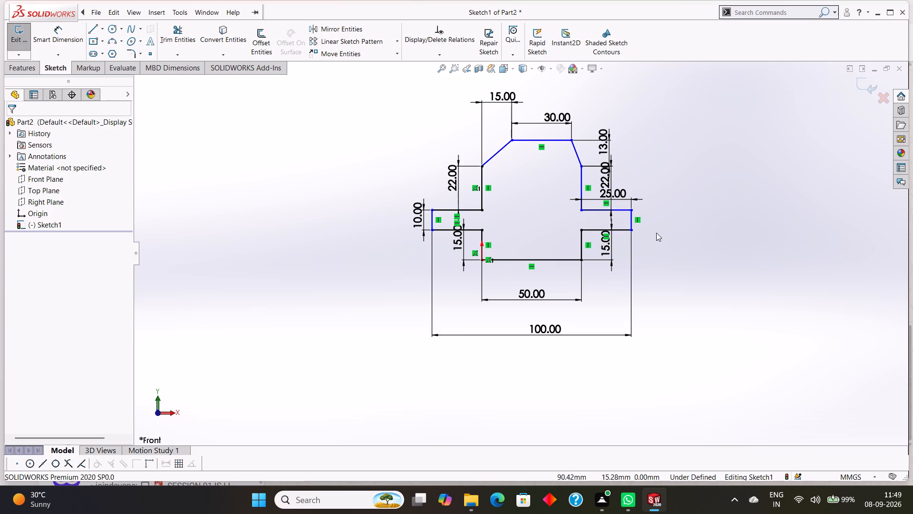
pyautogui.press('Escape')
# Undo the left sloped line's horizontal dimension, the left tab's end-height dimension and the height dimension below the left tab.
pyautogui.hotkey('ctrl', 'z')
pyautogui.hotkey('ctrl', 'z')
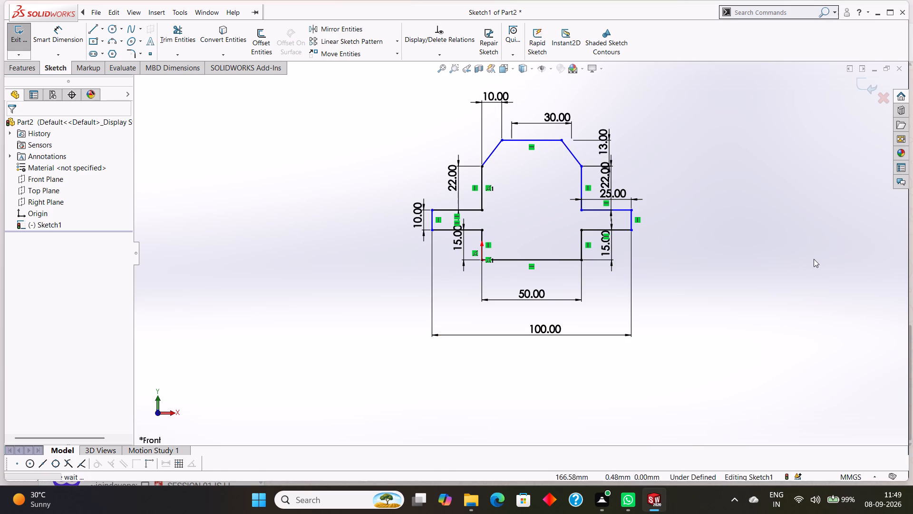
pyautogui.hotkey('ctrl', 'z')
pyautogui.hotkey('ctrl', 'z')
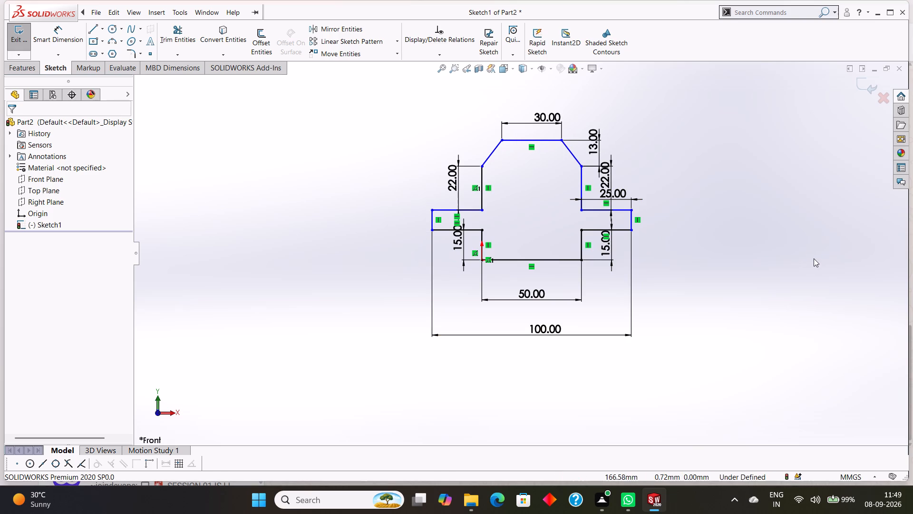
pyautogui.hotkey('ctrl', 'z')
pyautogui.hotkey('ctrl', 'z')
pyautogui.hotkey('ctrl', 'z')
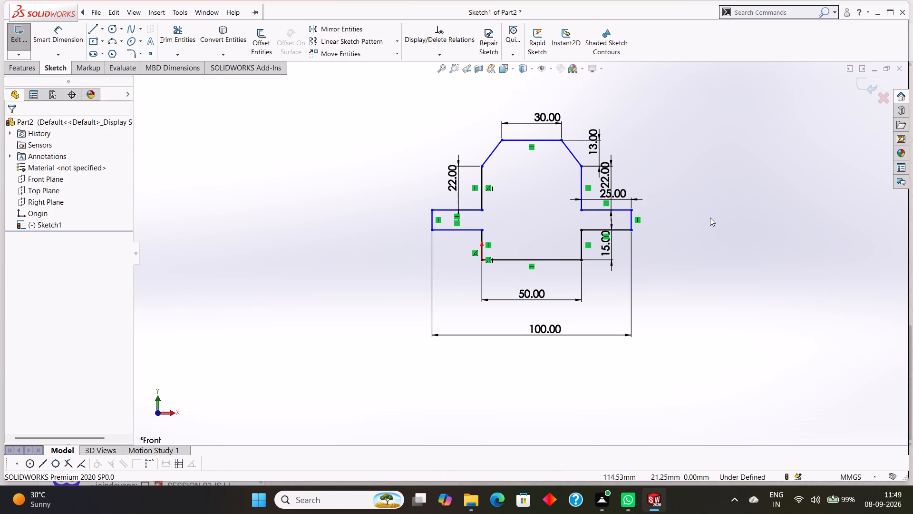
# Undo the upper dimensions: left upper side's height, left sloped line's length, top line's width and right sloped corner's height.
pyautogui.hotkey('ctrl', 'z')
pyautogui.hotkey('ctrl', 'z')
pyautogui.hotkey('ctrl', 'z')
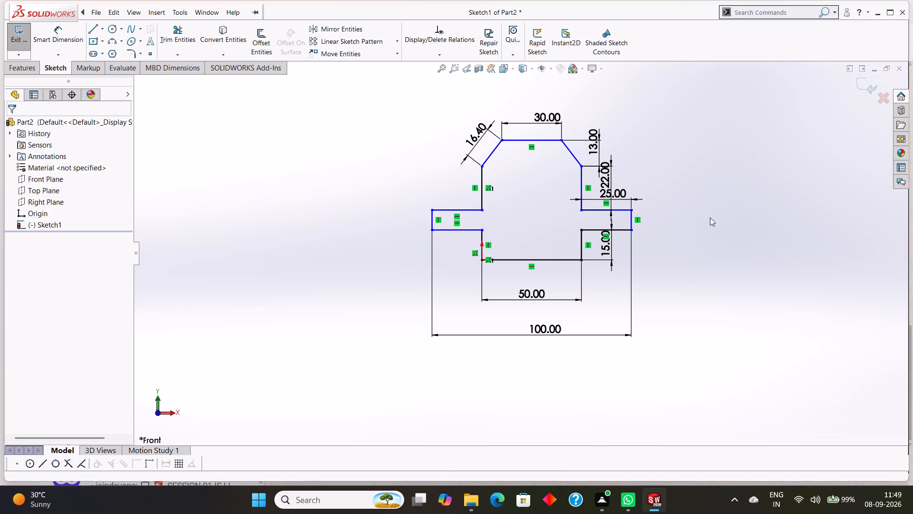
pyautogui.hotkey('ctrl', 'z')
pyautogui.hotkey('ctrl', 'z')
pyautogui.hotkey('ctrl', 'z')
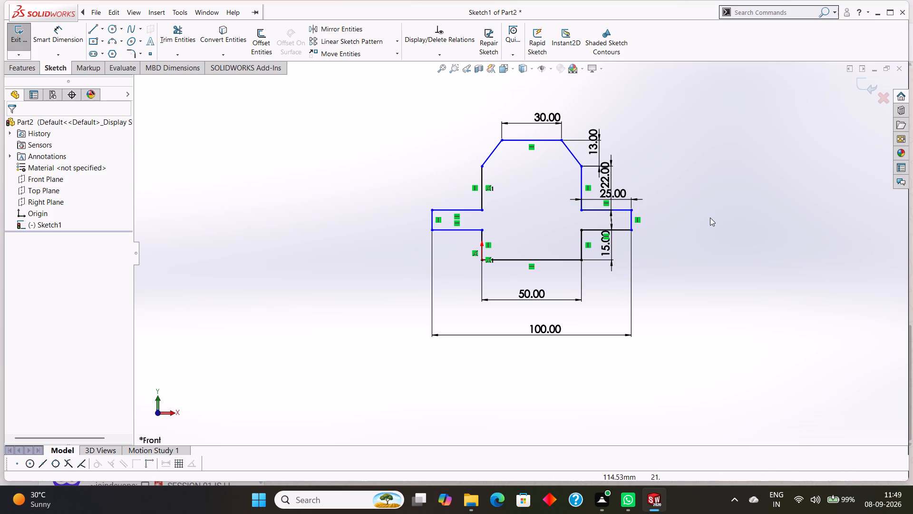
pyautogui.hotkey('ctrl', 'z')
pyautogui.hotkey('ctrl', 'z')
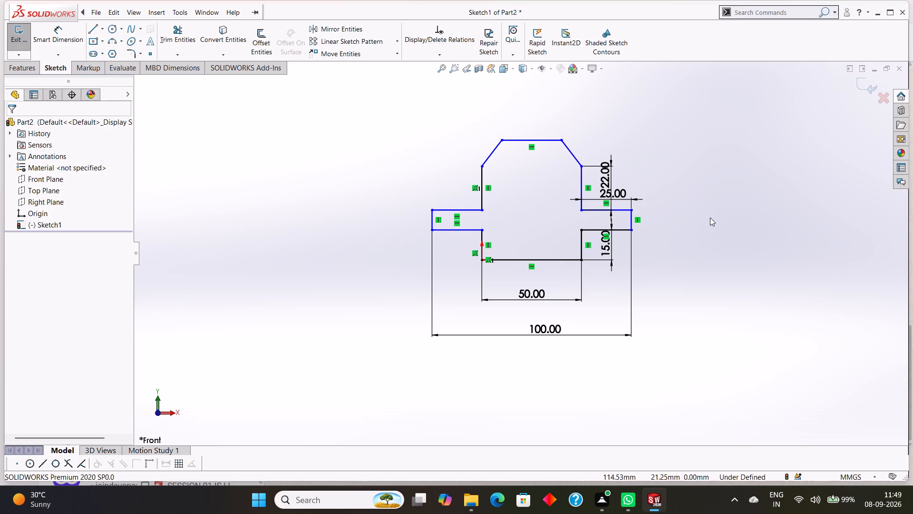
# Undo all remaining profile dimensions and the deletion of the vertical construction centerline.
pyautogui.hotkey('ctrl', 'z')
pyautogui.hotkey('ctrl', 'z')
pyautogui.hotkey('ctrl', 'z')
pyautogui.hotkey('ctrl', 'z')
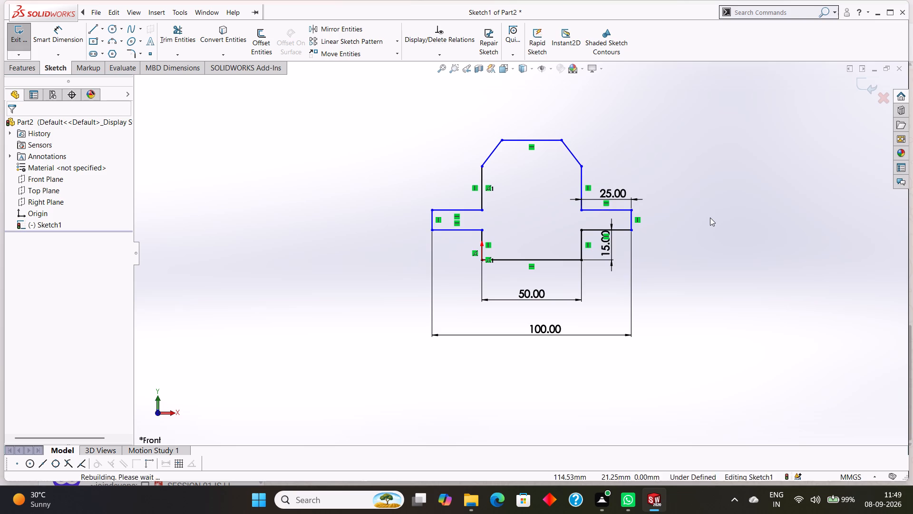
pyautogui.hotkey('ctrl', 'z')
pyautogui.hotkey('ctrl', 'z')
pyautogui.hotkey('ctrl', 'z')
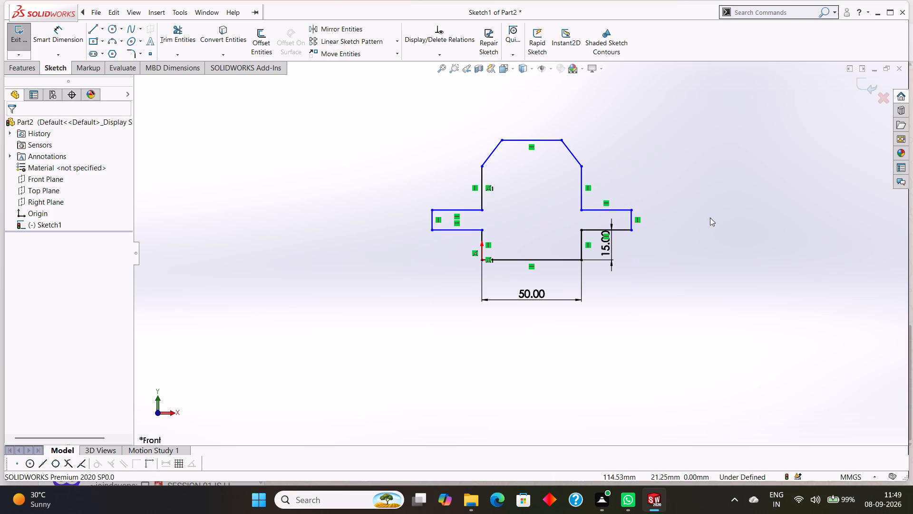
pyautogui.hotkey('ctrl', 'z')
pyautogui.hotkey('ctrl', 'z')
pyautogui.hotkey('ctrl', 'z')
pyautogui.hotkey('ctrl', 'z')
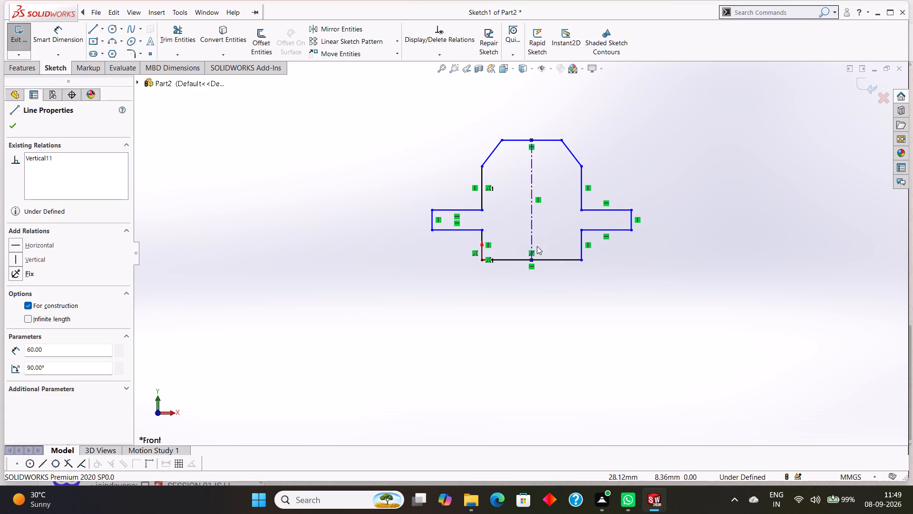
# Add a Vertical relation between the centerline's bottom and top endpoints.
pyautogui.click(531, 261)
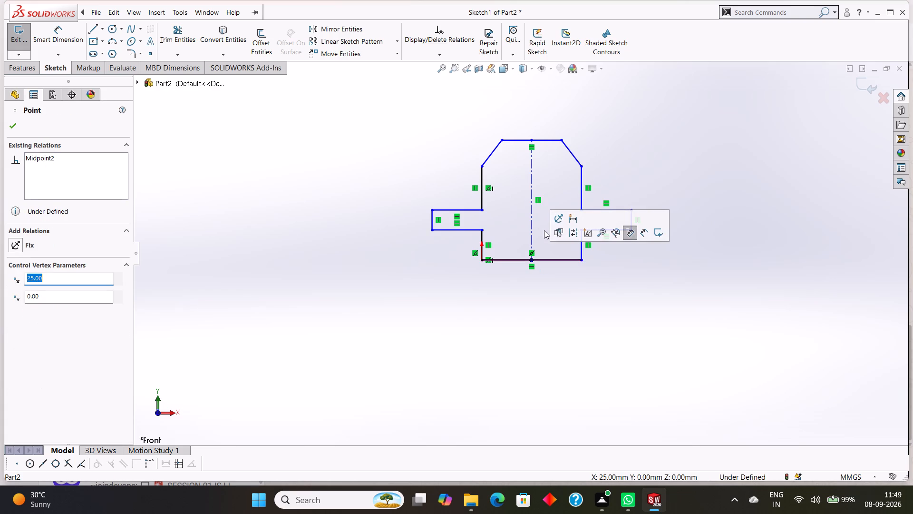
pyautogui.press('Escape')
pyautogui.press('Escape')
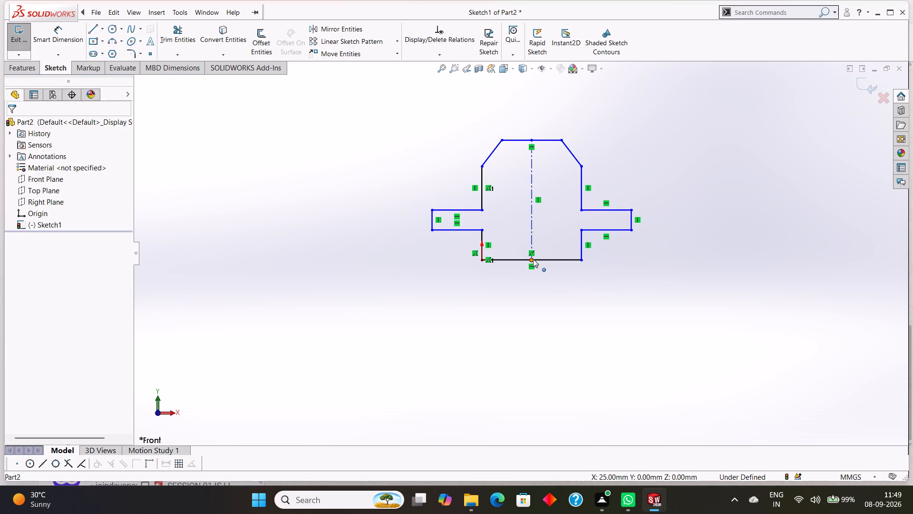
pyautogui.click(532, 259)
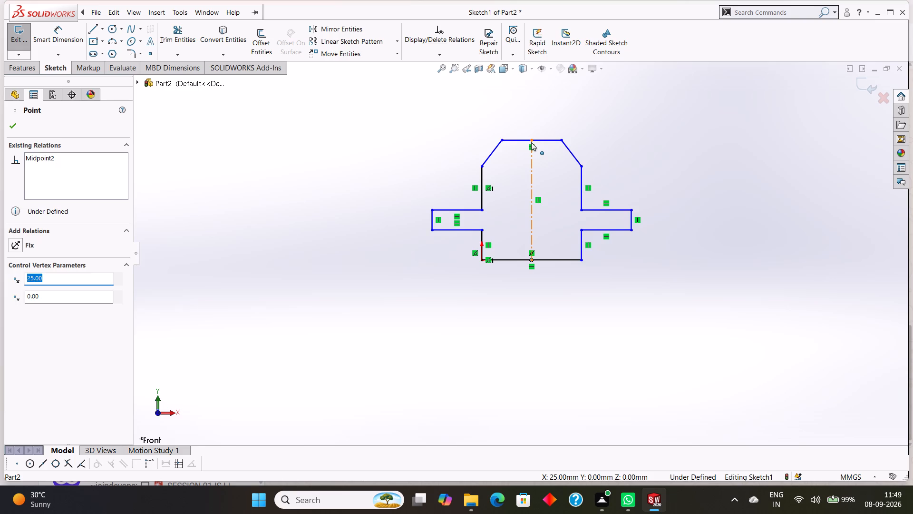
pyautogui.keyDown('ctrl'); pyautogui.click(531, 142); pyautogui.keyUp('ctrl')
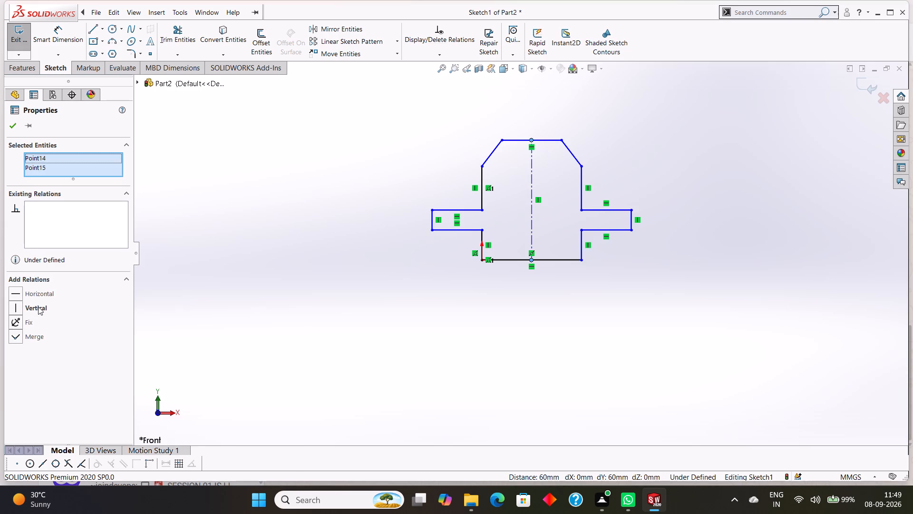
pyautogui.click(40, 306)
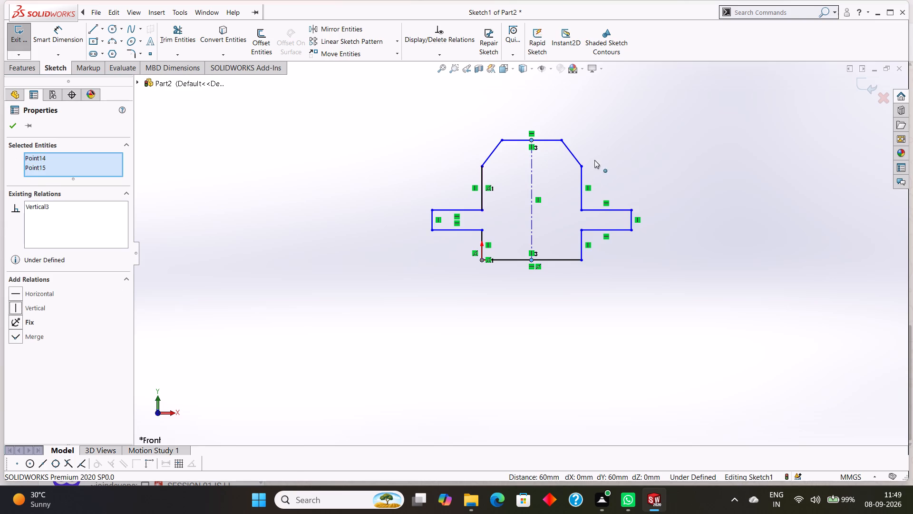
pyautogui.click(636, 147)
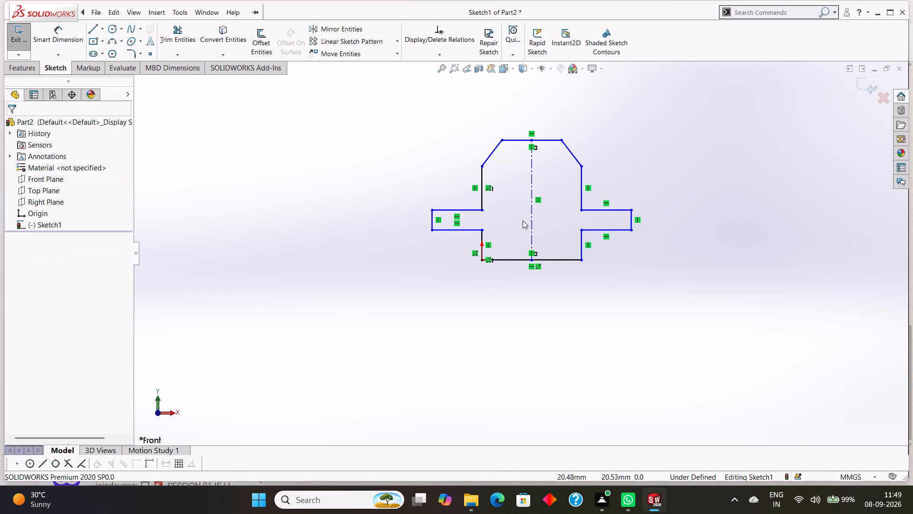
# Delete the vertical construction centerline from the middle of the profile.
pyautogui.rightClick(530, 188)
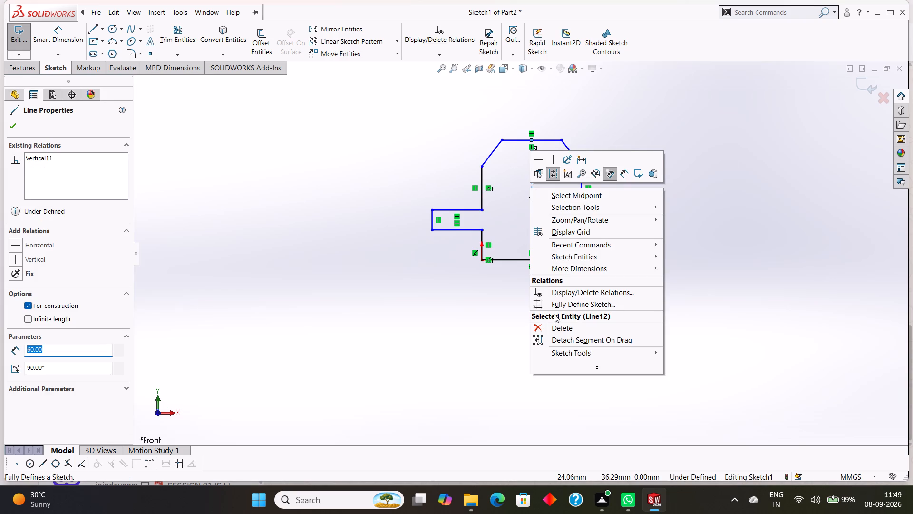
pyautogui.click(560, 328)
pyautogui.click(647, 165)
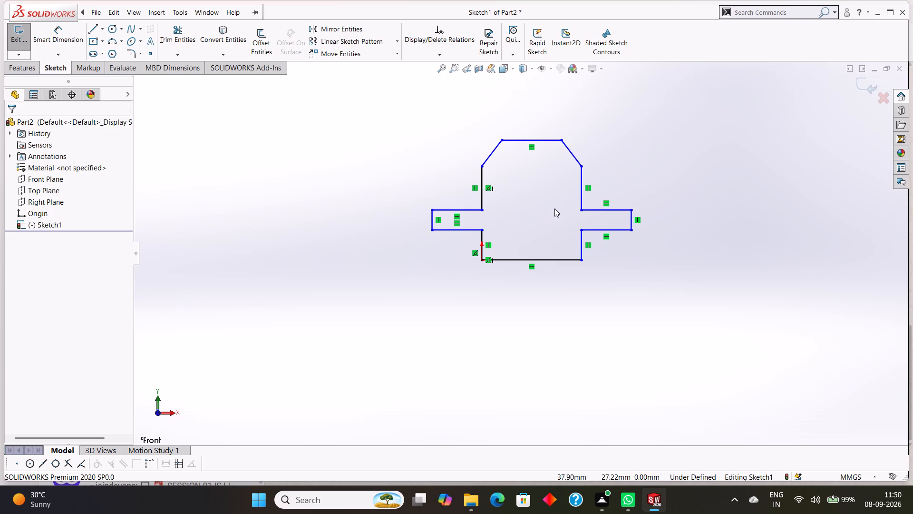
pyautogui.click(540, 137)
pyautogui.click(622, 145)
# Dimension the profile's overall height between the base line and top line, placed beyond the right tab.
pyautogui.click(62, 37)
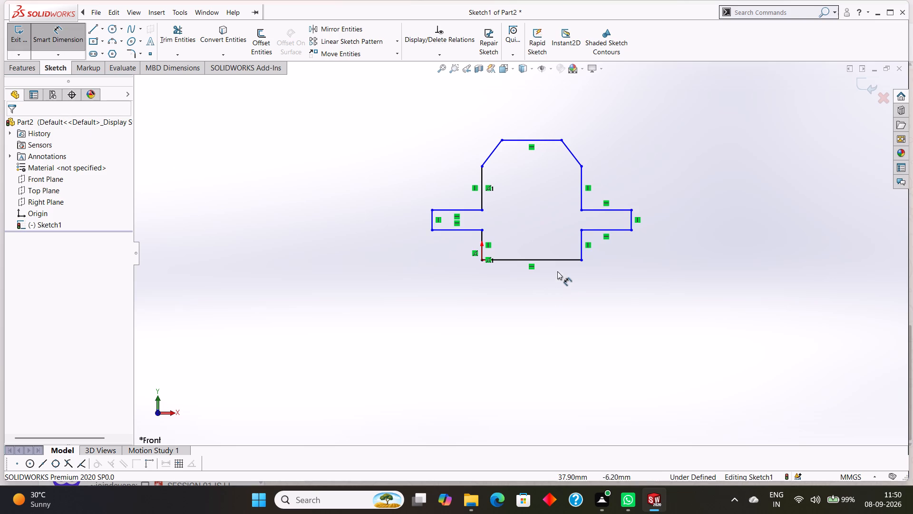
pyautogui.click(557, 257)
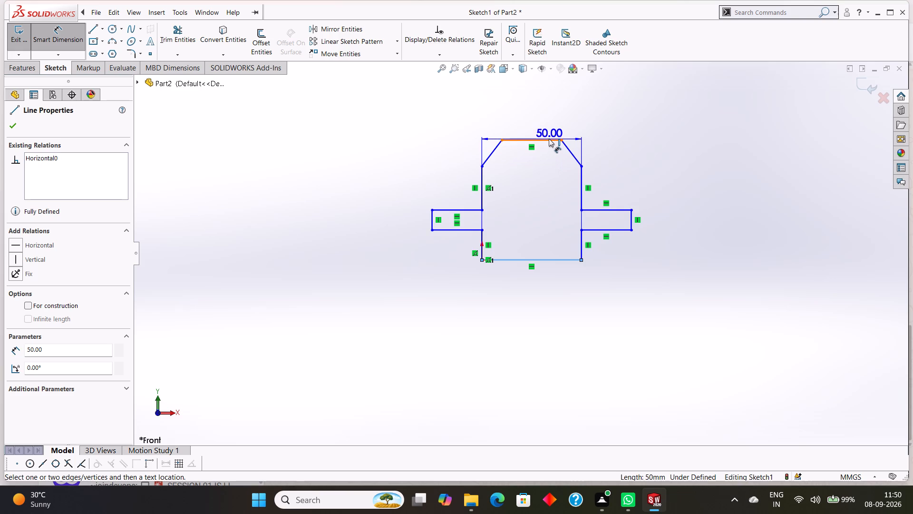
pyautogui.click(548, 140)
pyautogui.click(680, 178)
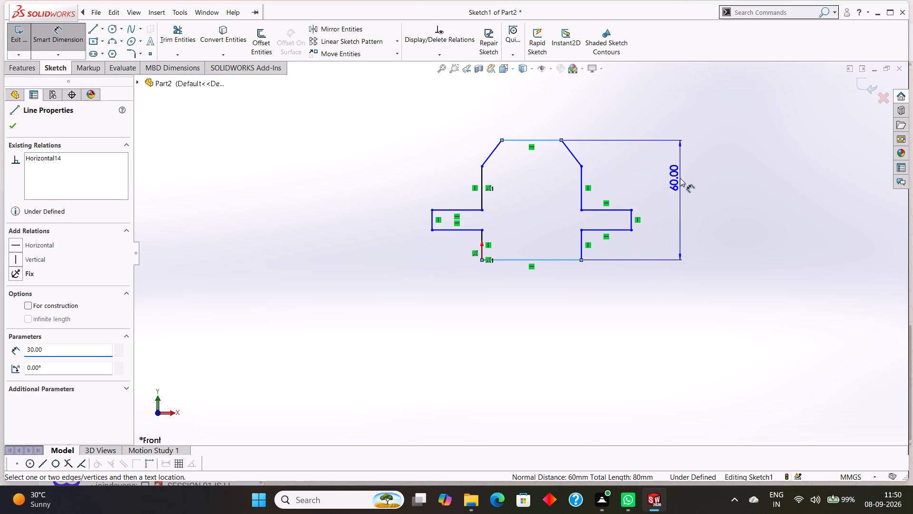
pyautogui.click(638, 164)
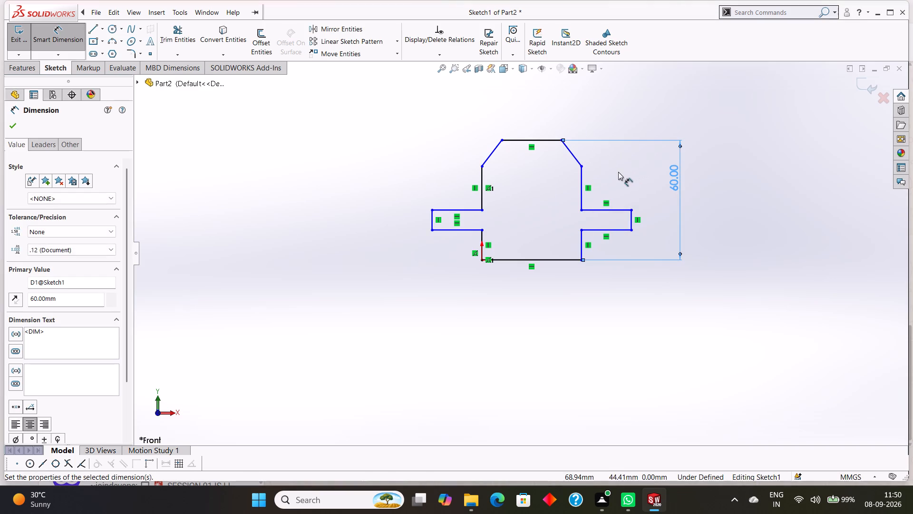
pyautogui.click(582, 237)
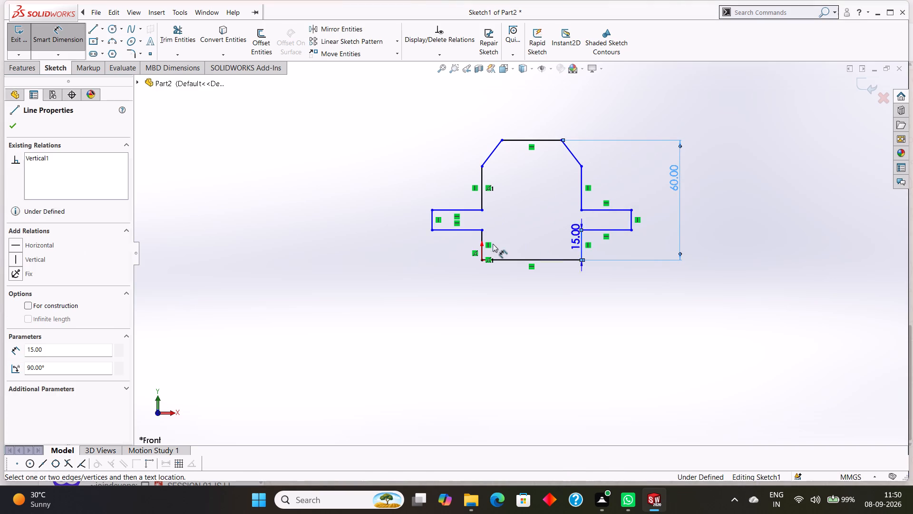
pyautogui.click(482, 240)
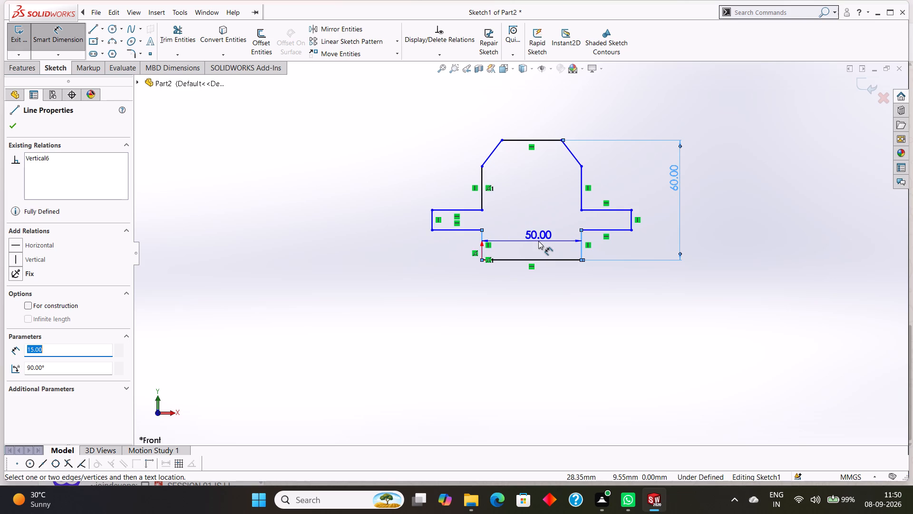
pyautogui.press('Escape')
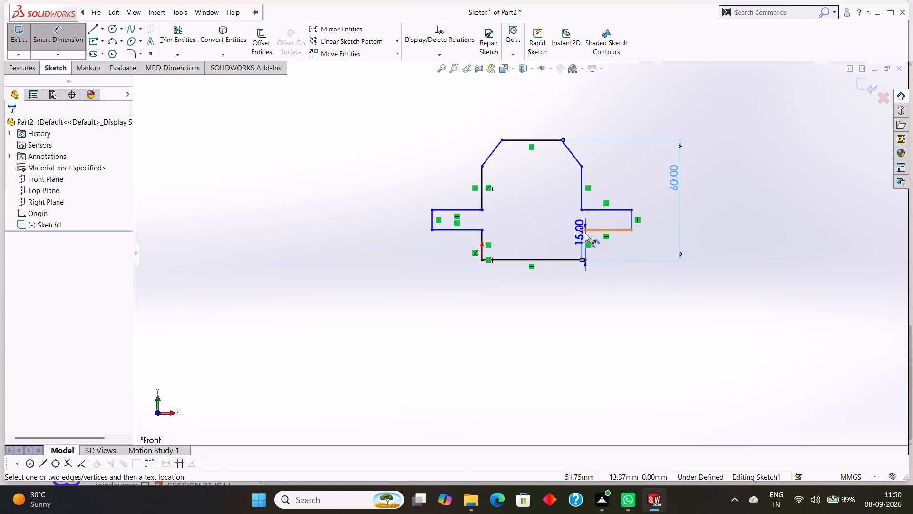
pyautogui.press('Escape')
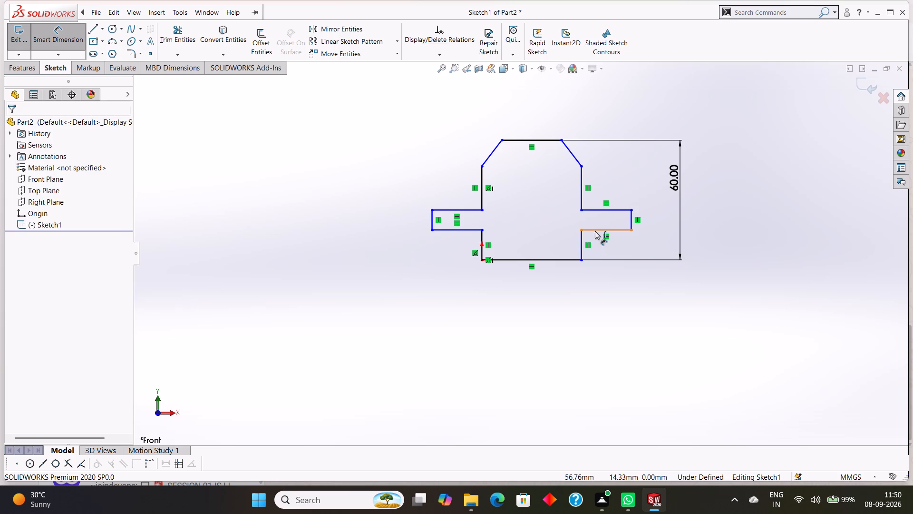
# Dimension the right tab's height between its upper and lower edges, placed just outside the tab's end.
pyautogui.click(595, 231)
pyautogui.click(595, 211)
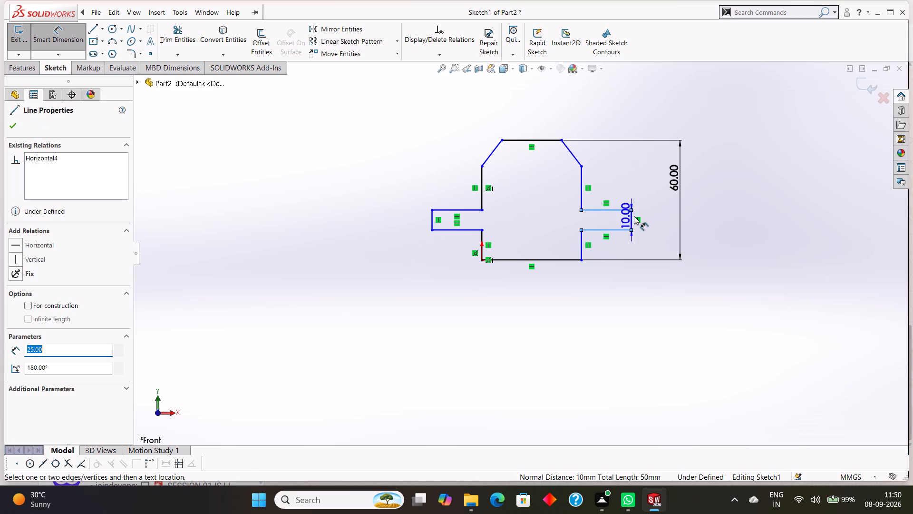
pyautogui.click(653, 218)
pyautogui.click(615, 208)
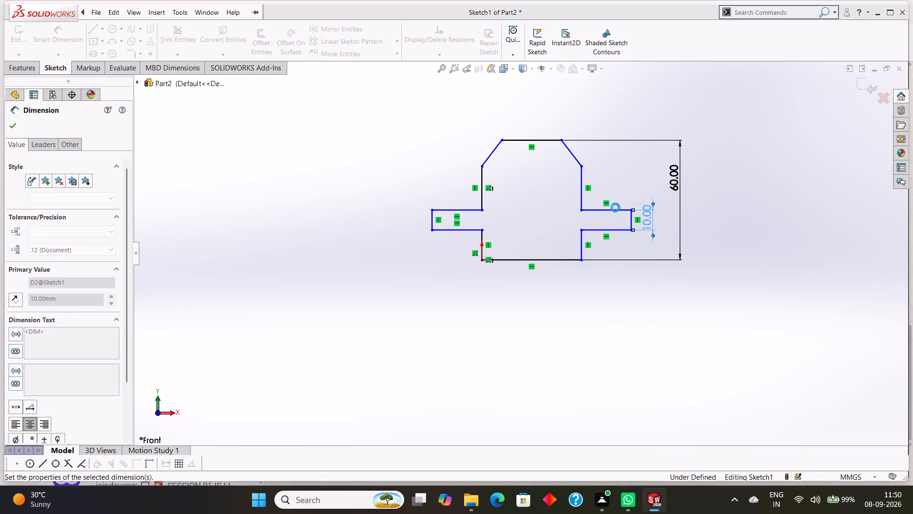
pyautogui.click(17, 128)
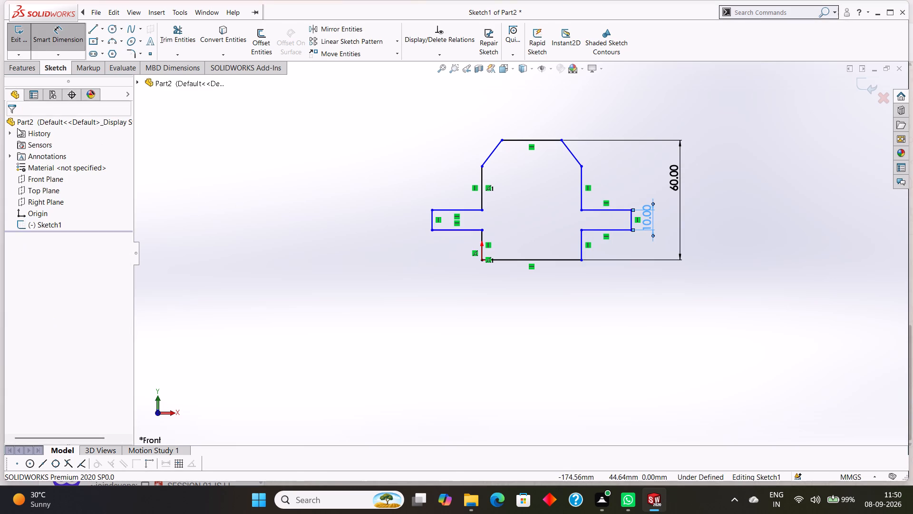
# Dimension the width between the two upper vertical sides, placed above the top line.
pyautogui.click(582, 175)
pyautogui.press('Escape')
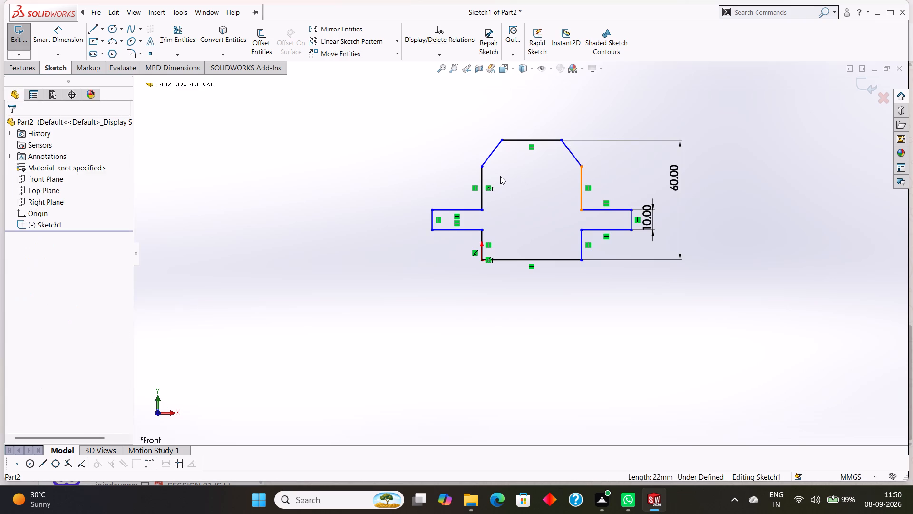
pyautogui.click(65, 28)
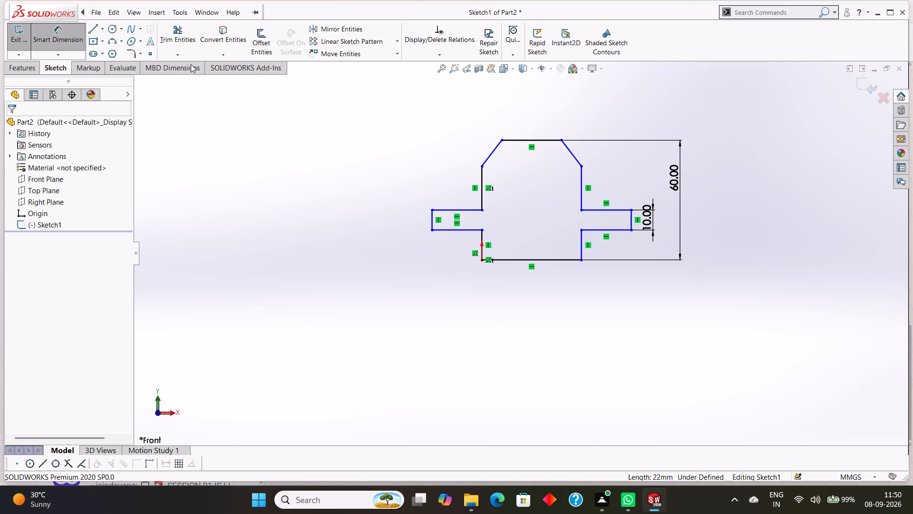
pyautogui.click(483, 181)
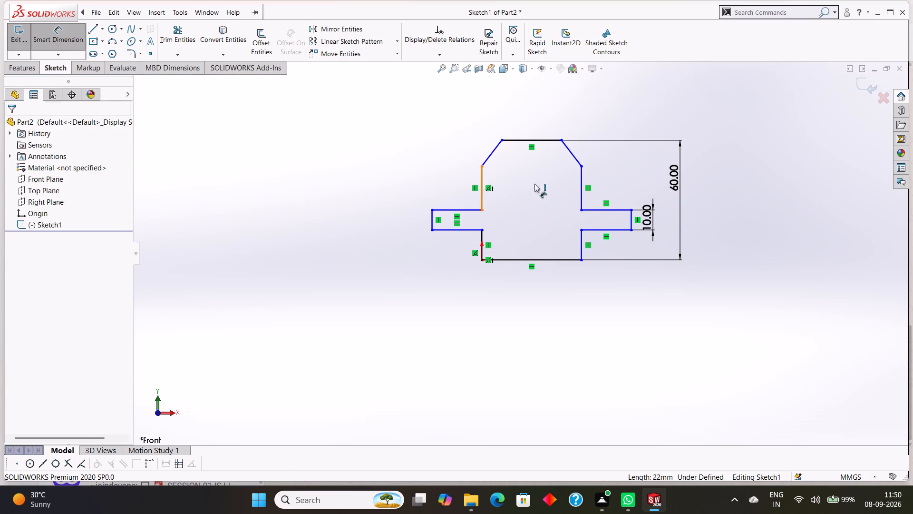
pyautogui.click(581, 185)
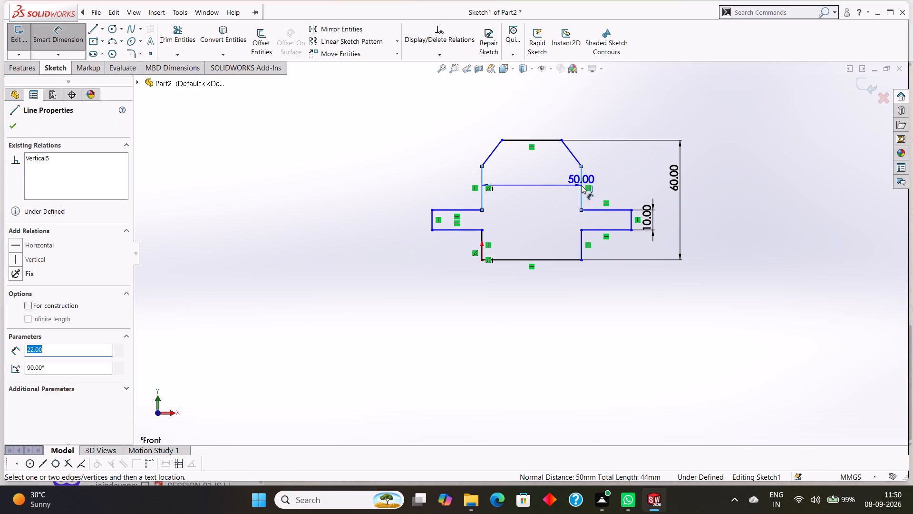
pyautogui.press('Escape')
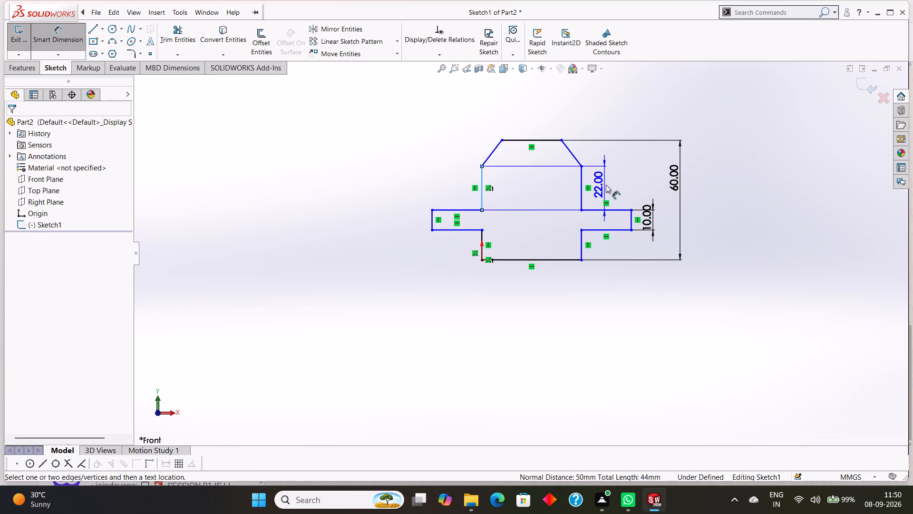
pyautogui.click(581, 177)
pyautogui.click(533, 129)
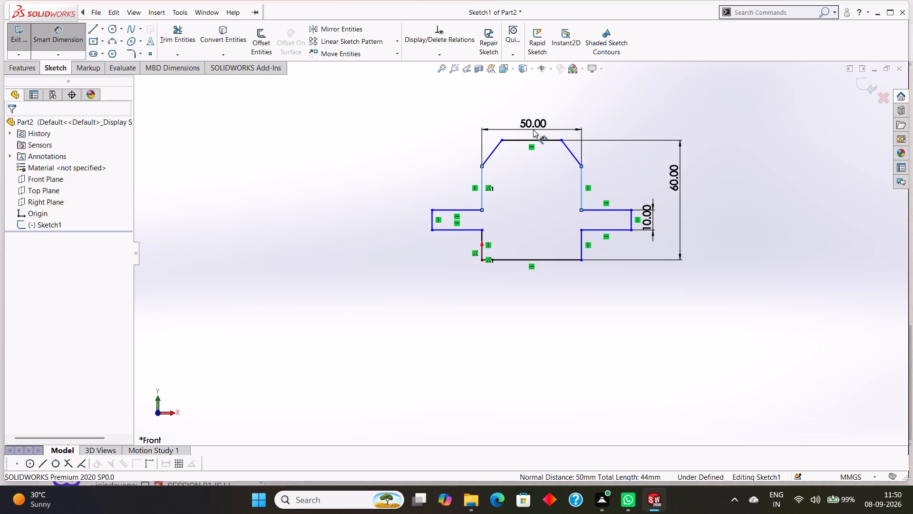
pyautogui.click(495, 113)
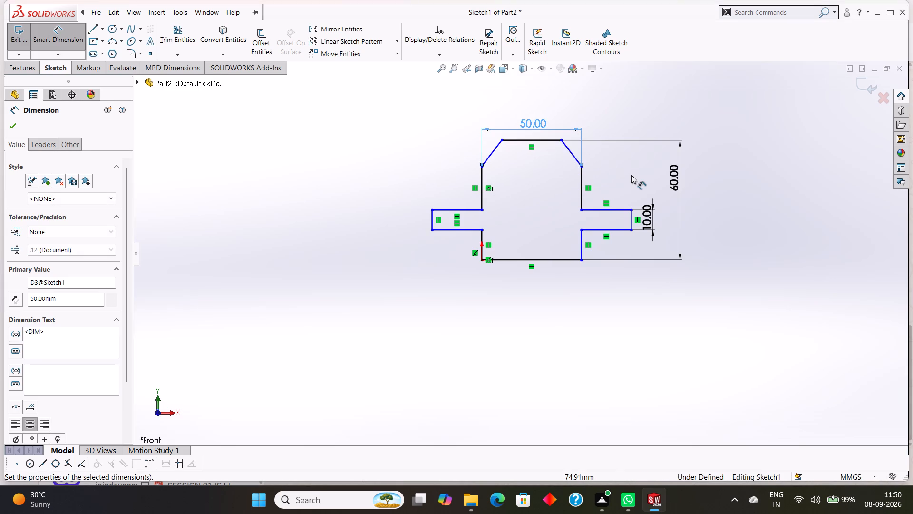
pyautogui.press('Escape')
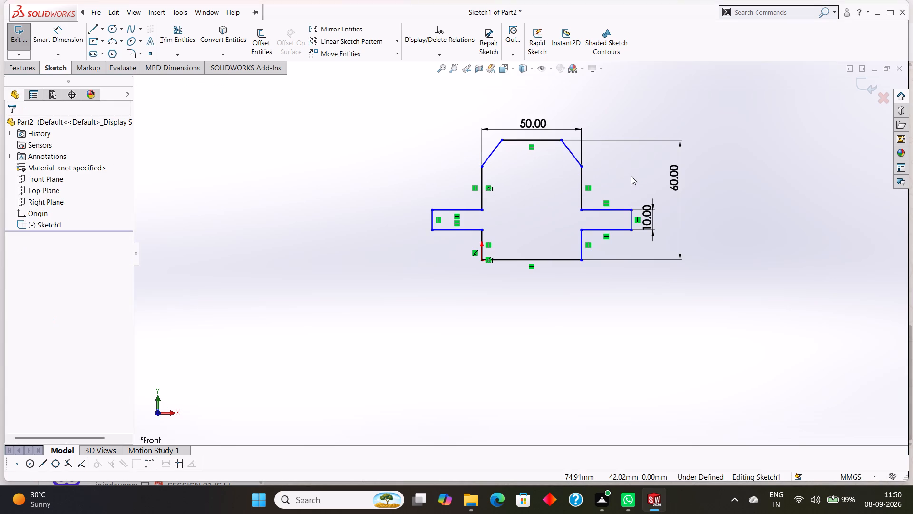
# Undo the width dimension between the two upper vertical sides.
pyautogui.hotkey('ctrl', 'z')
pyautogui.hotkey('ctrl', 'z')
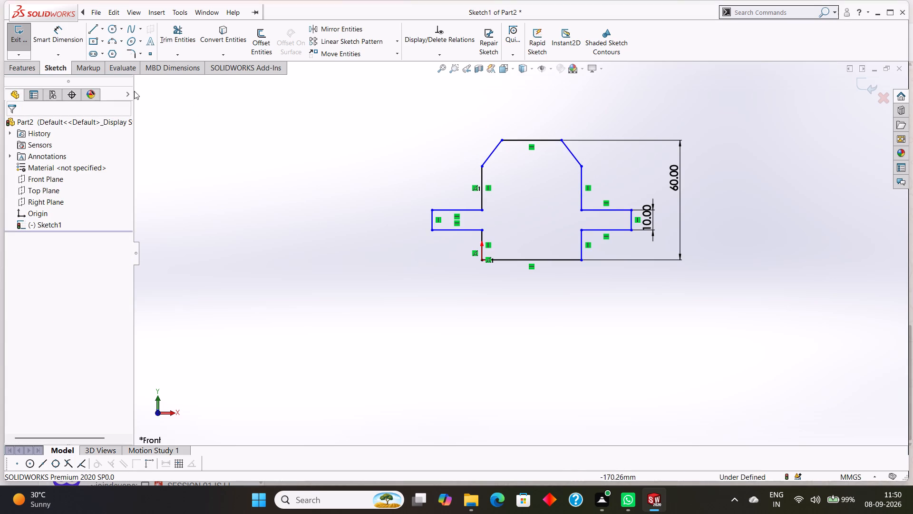
# Dimension the vertical height of the right sloped corner, placed just outside the corner.
pyautogui.click(62, 34)
pyautogui.click(581, 178)
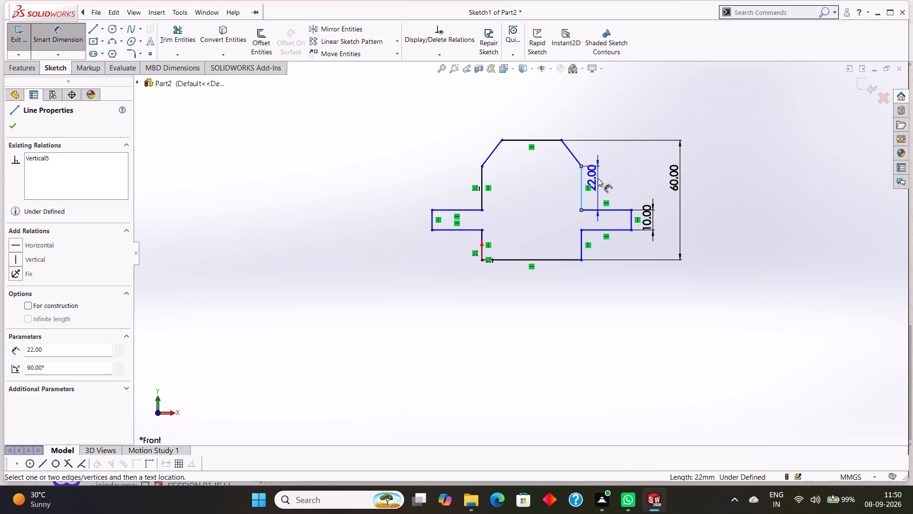
pyautogui.press('Escape')
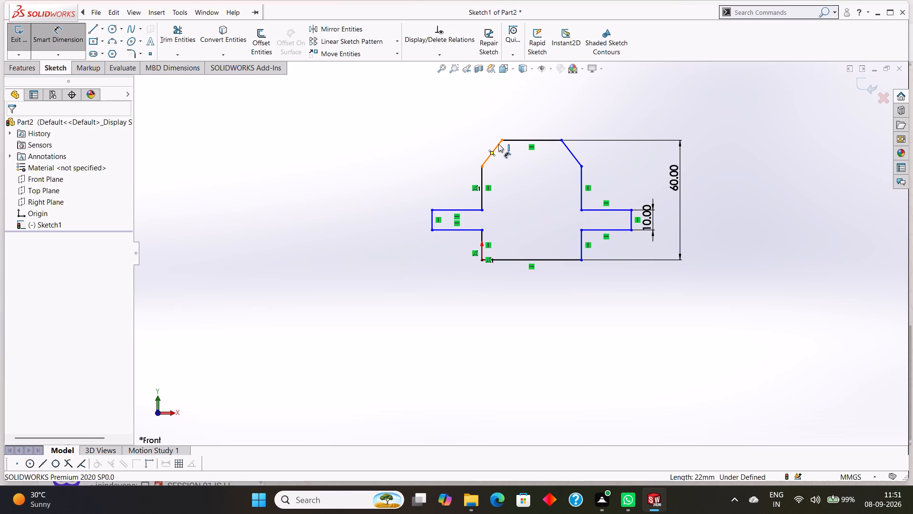
pyautogui.click(572, 153)
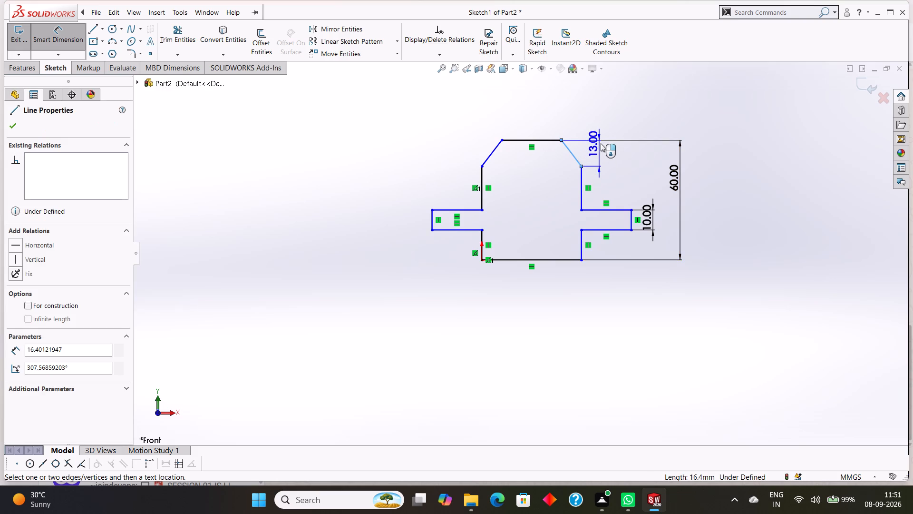
pyautogui.click(601, 143)
pyautogui.click(564, 128)
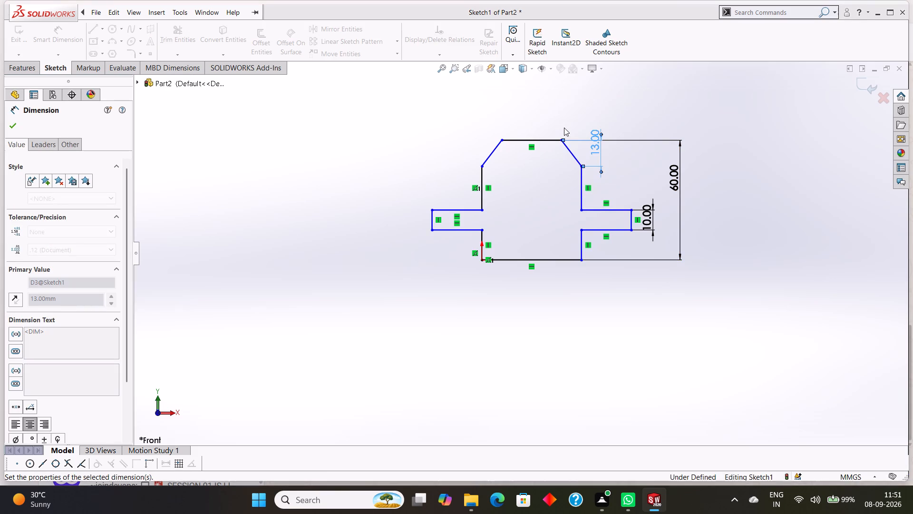
# Dimension the left sloped corner's horizontal width above the top line and set it to 15 mm.
pyautogui.click(492, 148)
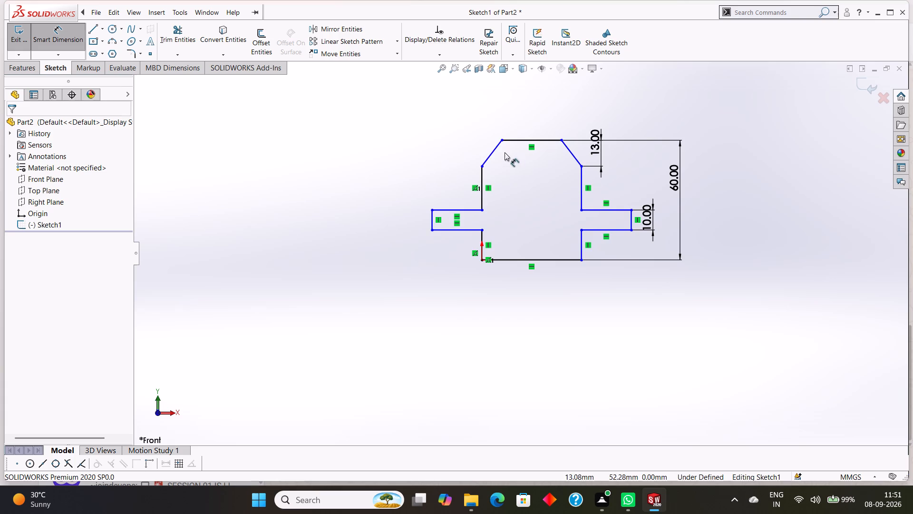
pyautogui.click(493, 148)
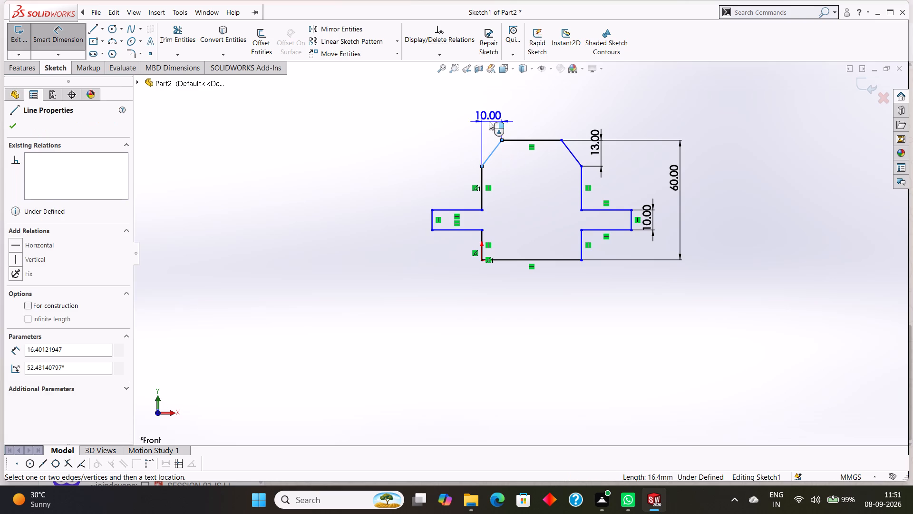
pyautogui.click(489, 121)
pyautogui.write('15')
pyautogui.press('Return')
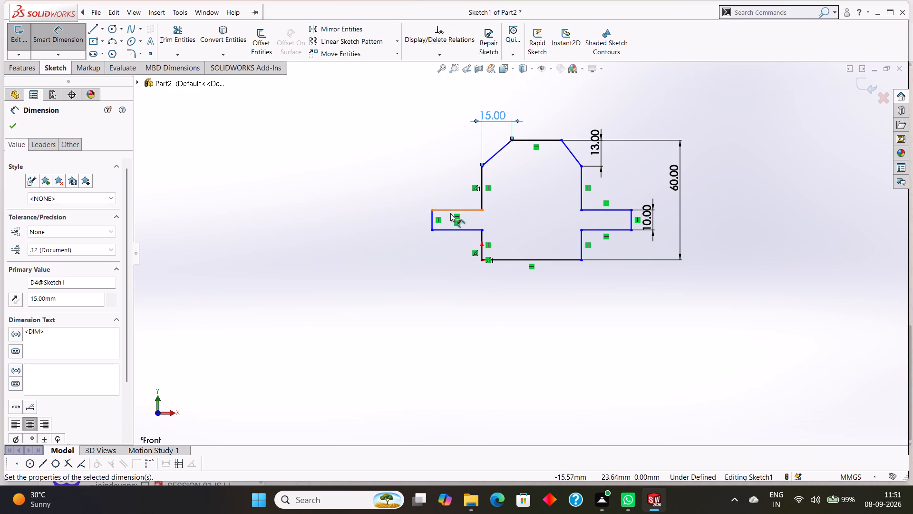
# Dimension the left tab's height along its end edge, placed just outside the tab.
pyautogui.click(432, 216)
pyautogui.click(414, 217)
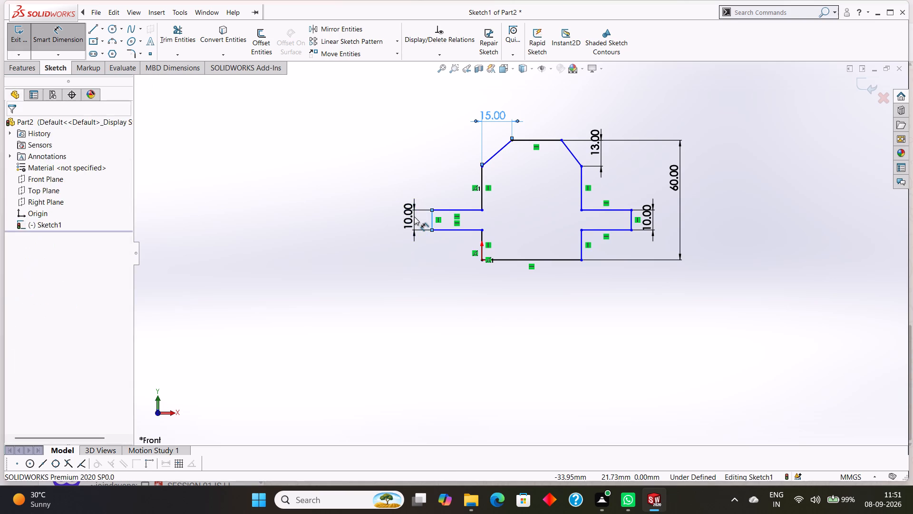
pyautogui.click(376, 201)
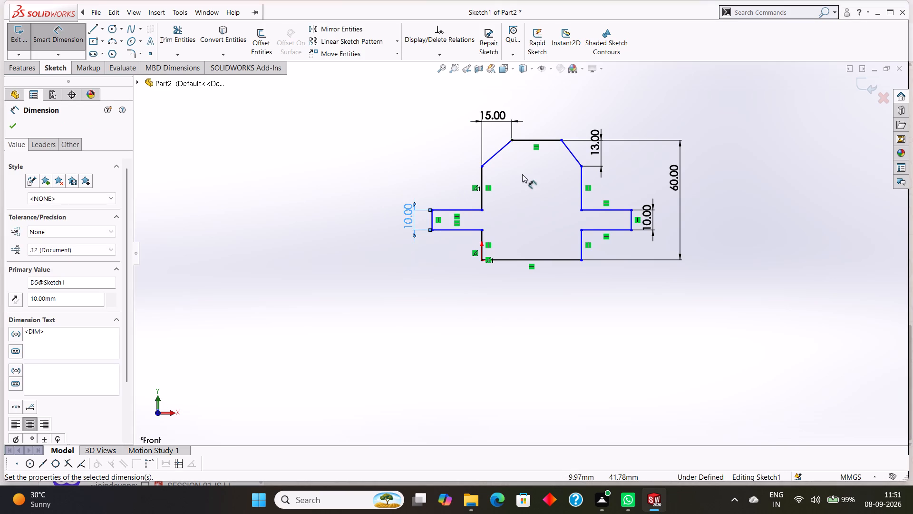
# Dimension the length of the upper right vertical side, placed between the side and the tab's height dimension.
pyautogui.click(580, 189)
pyautogui.click(614, 190)
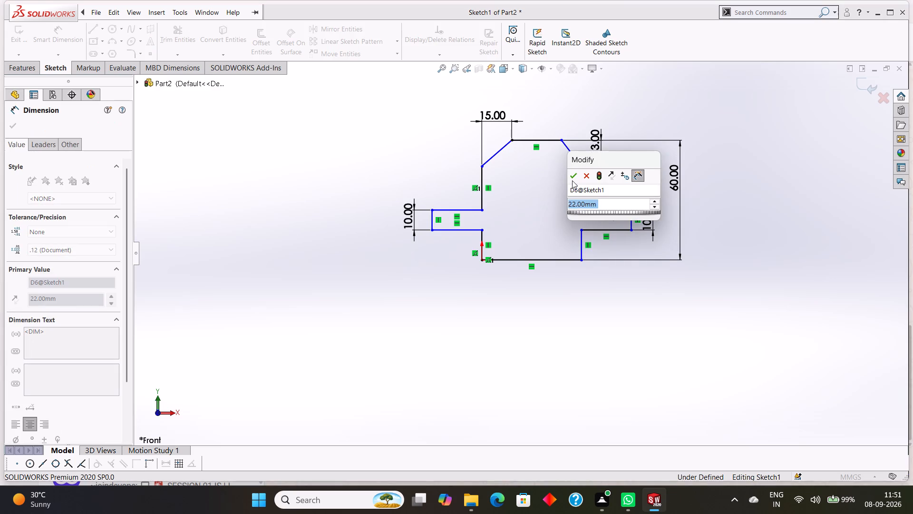
pyautogui.click(572, 180)
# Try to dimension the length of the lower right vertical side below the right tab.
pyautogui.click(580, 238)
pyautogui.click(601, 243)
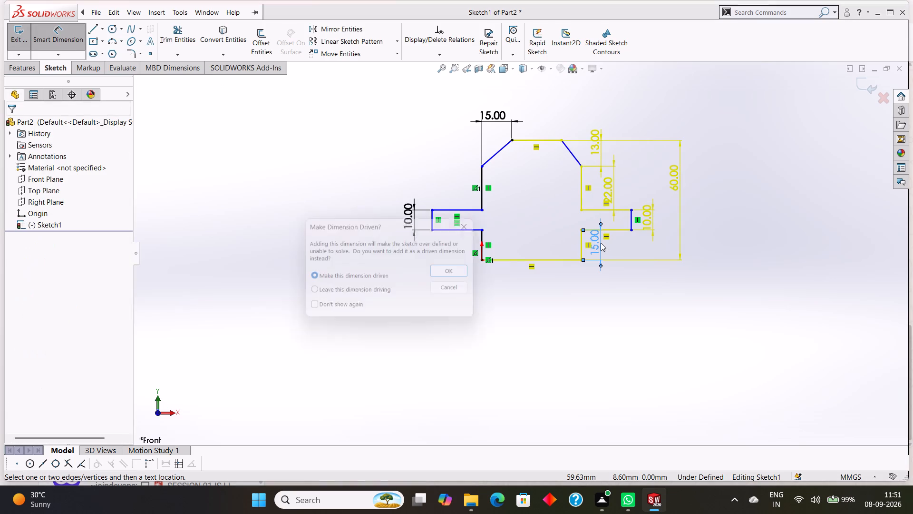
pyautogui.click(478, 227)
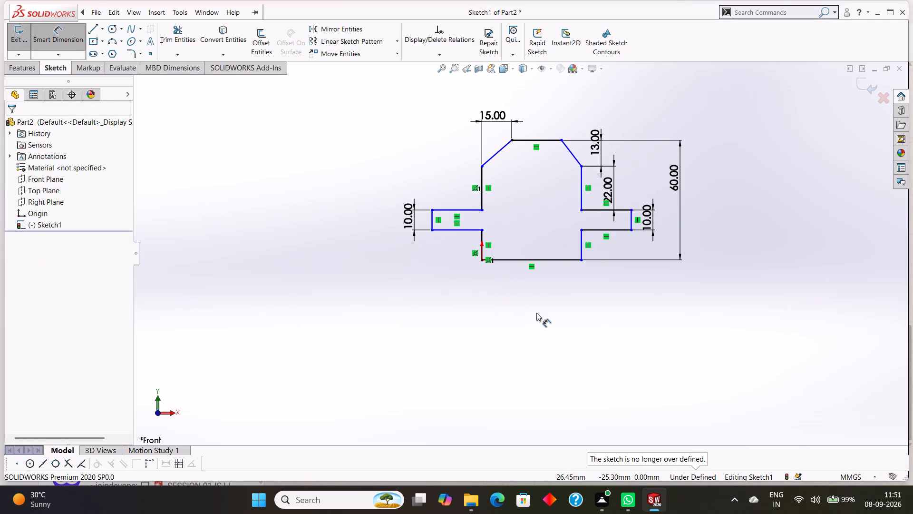
# Dimension the overall width between the lower outer corners of the two tabs, placed below the base line.
pyautogui.click(538, 314)
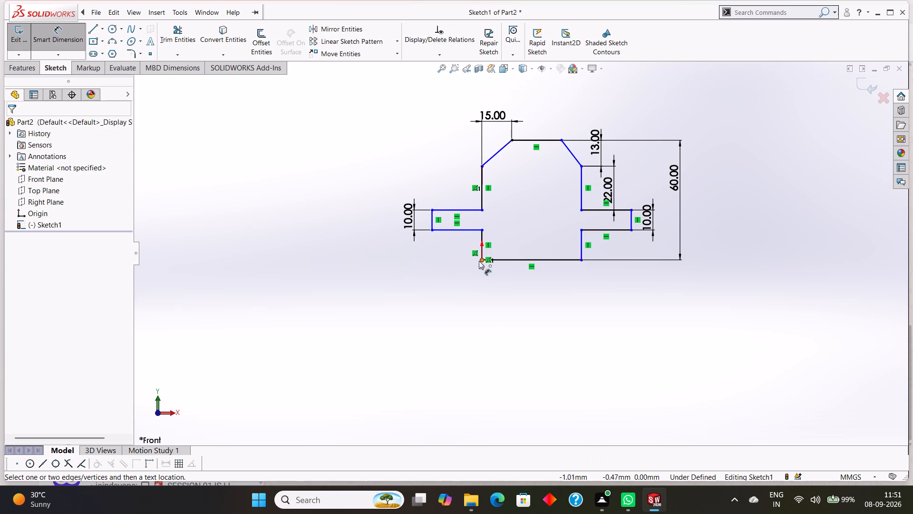
pyautogui.click(431, 231)
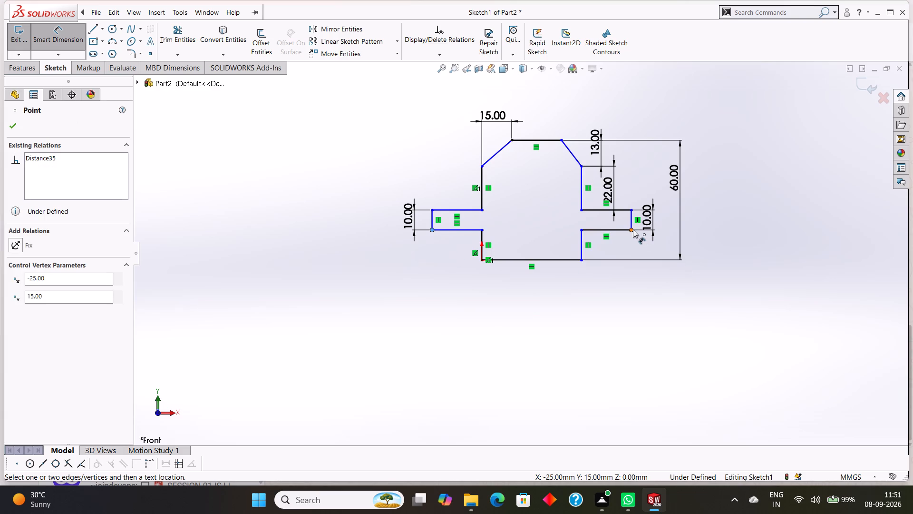
pyautogui.click(633, 229)
pyautogui.click(559, 288)
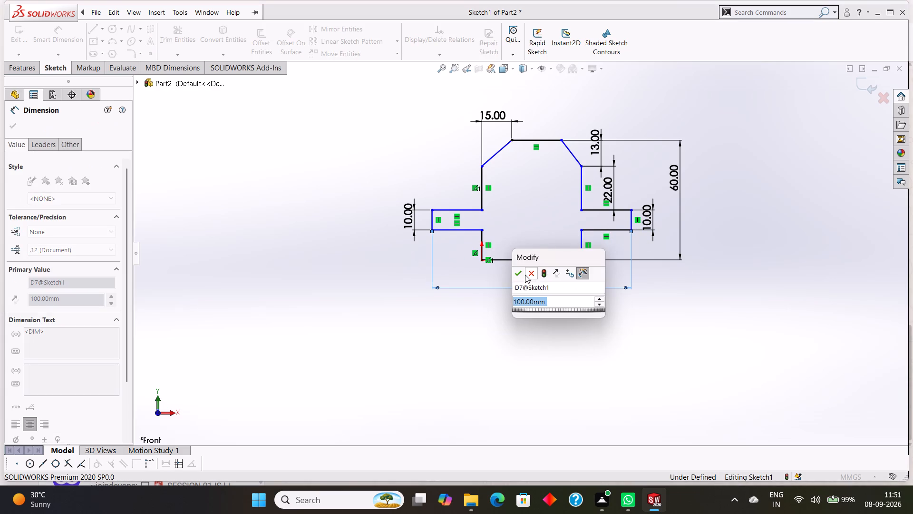
pyautogui.click(521, 273)
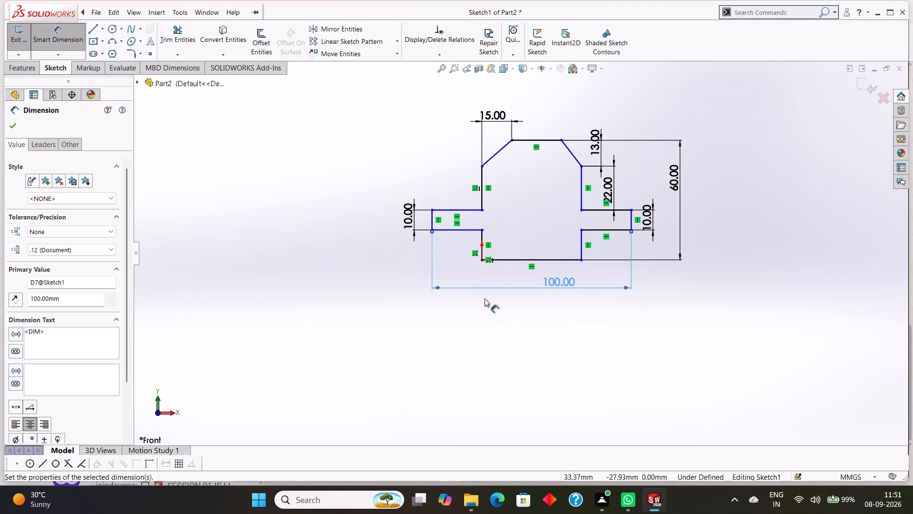
pyautogui.click(10, 124)
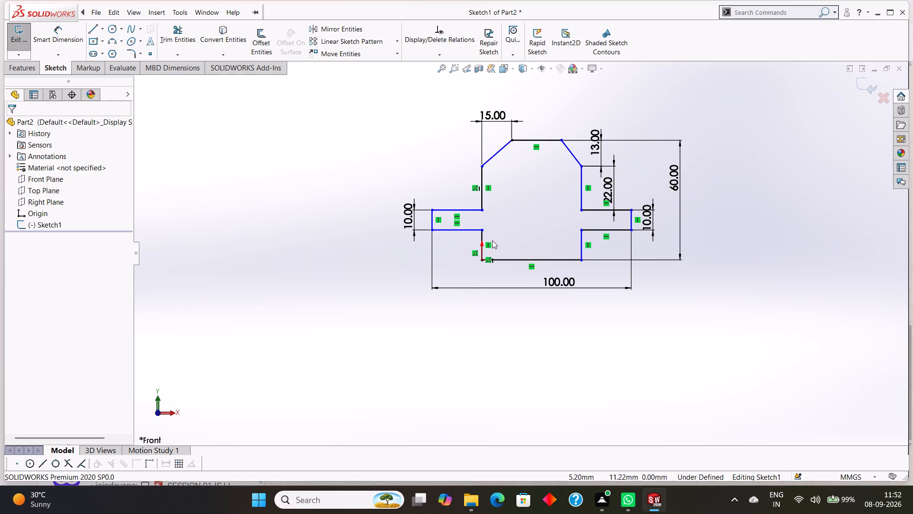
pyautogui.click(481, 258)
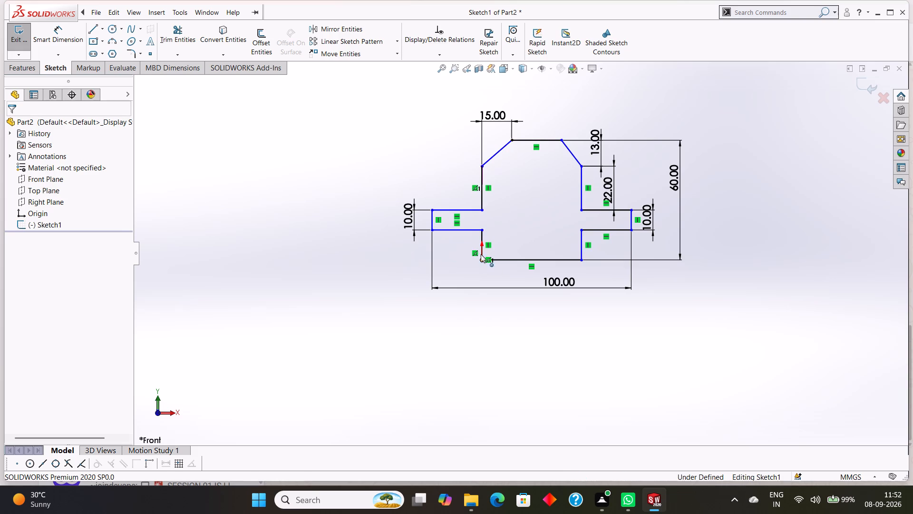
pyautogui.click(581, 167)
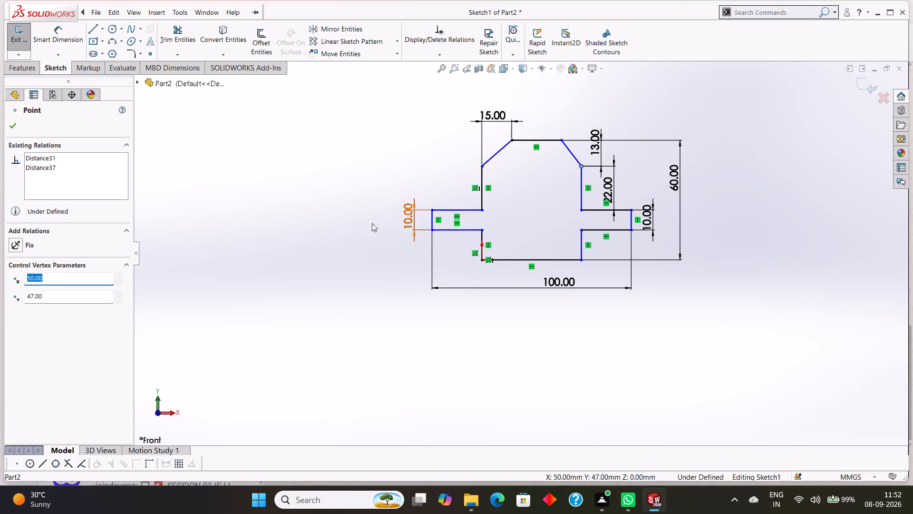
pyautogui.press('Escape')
# Dimension the horizontal distance from the origin to the upper right side's top endpoint, placed below the overall width dimension.
pyautogui.click(76, 37)
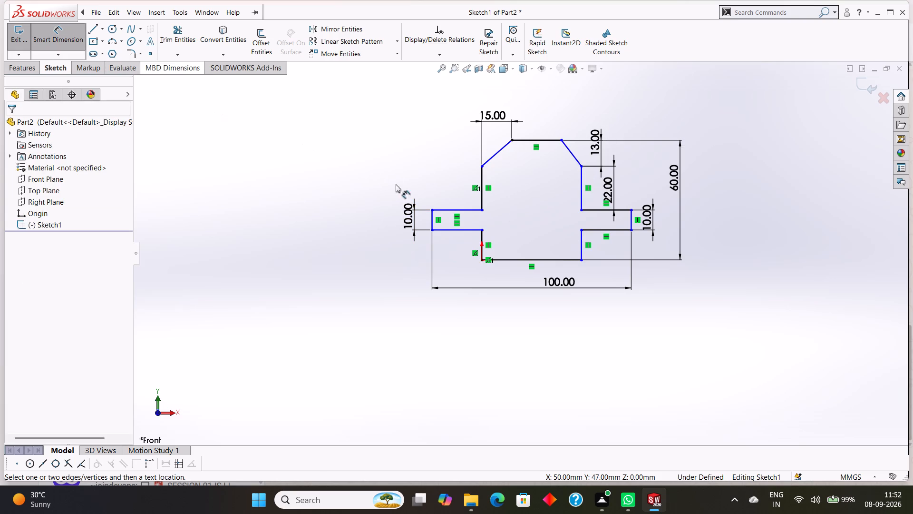
pyautogui.click(481, 259)
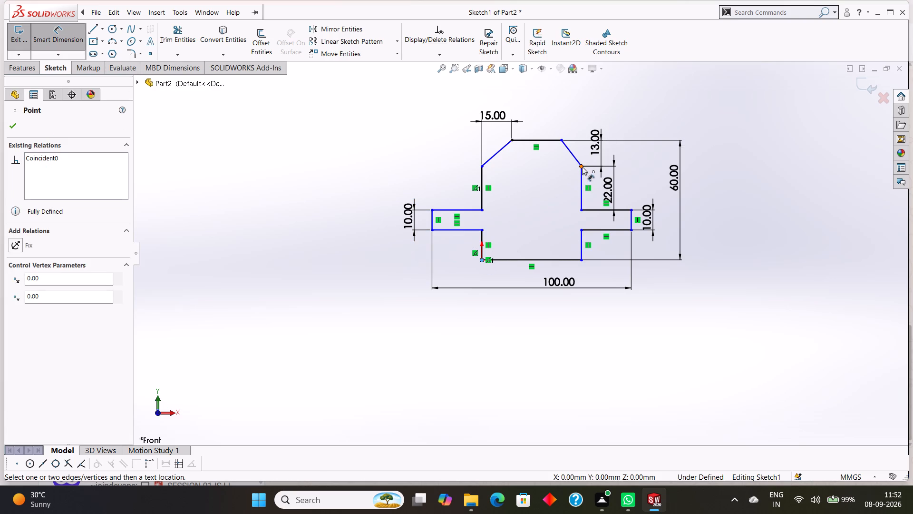
pyautogui.click(582, 167)
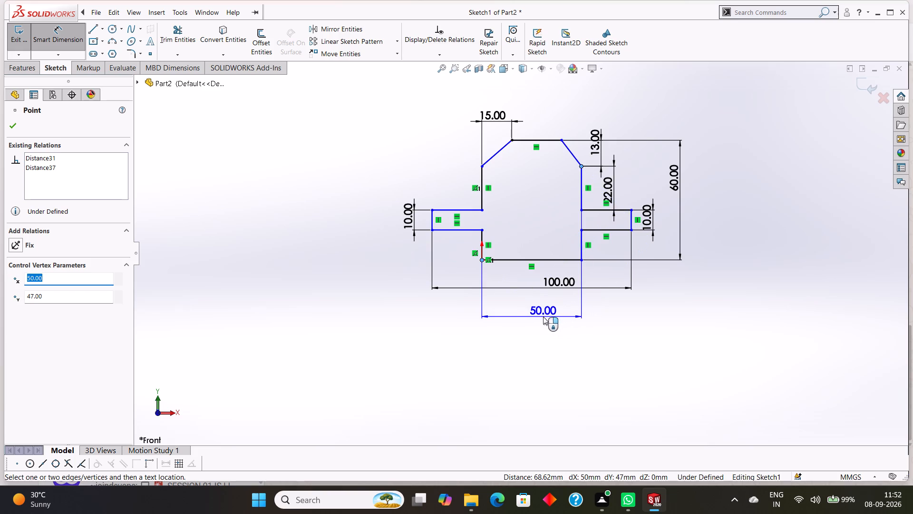
pyautogui.click(546, 315)
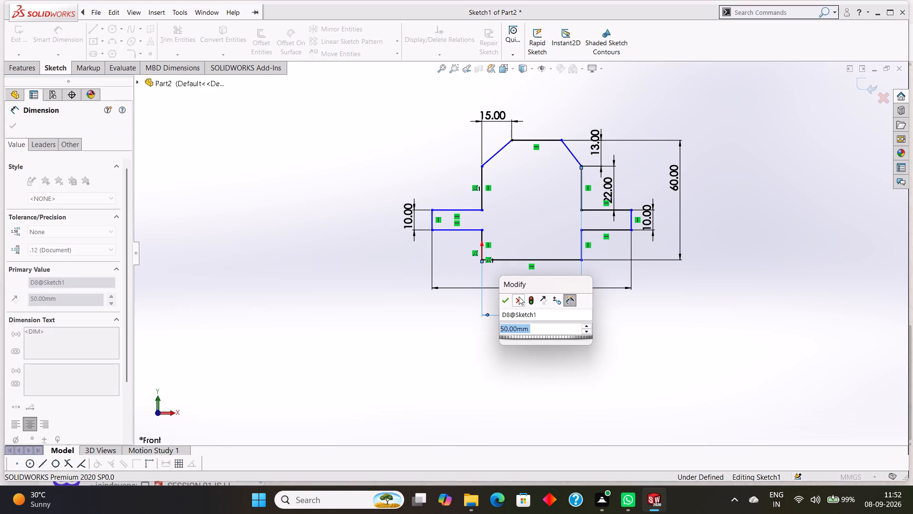
pyautogui.click(505, 298)
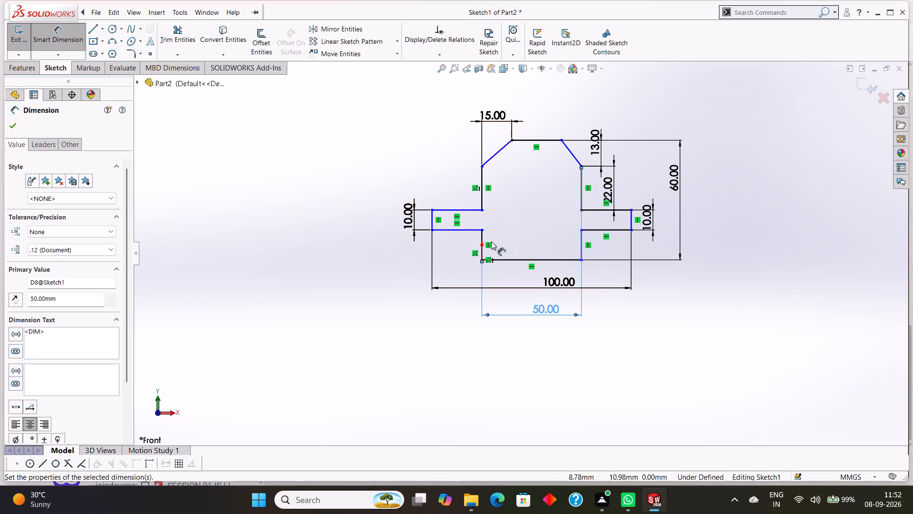
# Dimension the horizontal distance from the origin to the top line's right endpoint, placed above the sloped corner's width dimension.
pyautogui.click(483, 258)
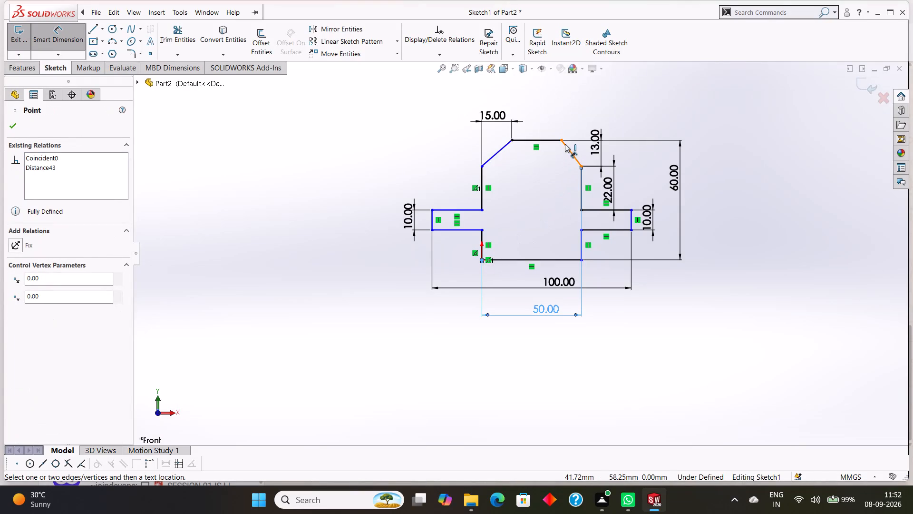
pyautogui.click(560, 141)
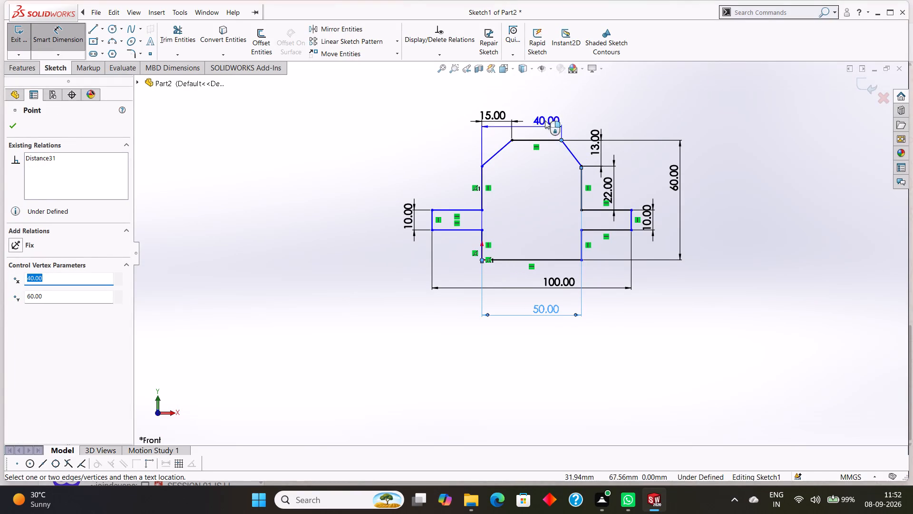
pyautogui.click(543, 97)
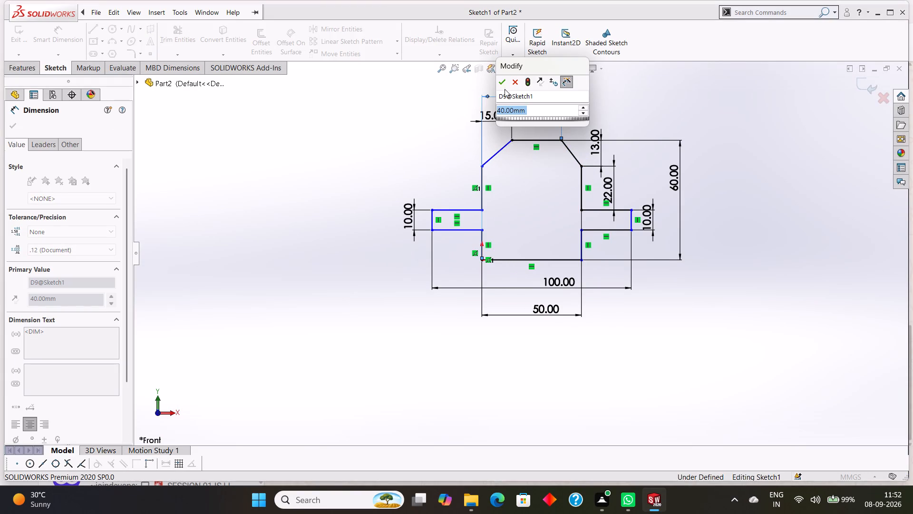
pyautogui.click(502, 86)
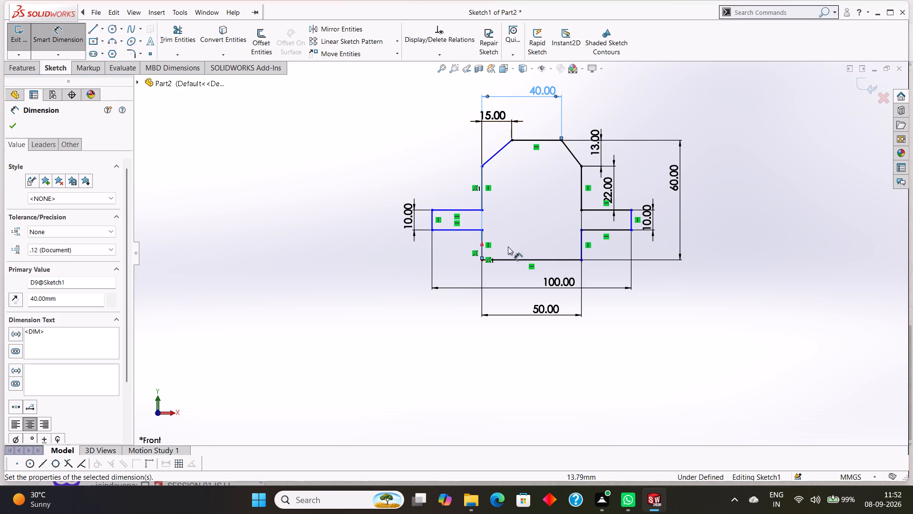
# Dimension the vertical distance from the origin to the upper left side's top endpoint, placed beyond the left tab.
pyautogui.click(484, 260)
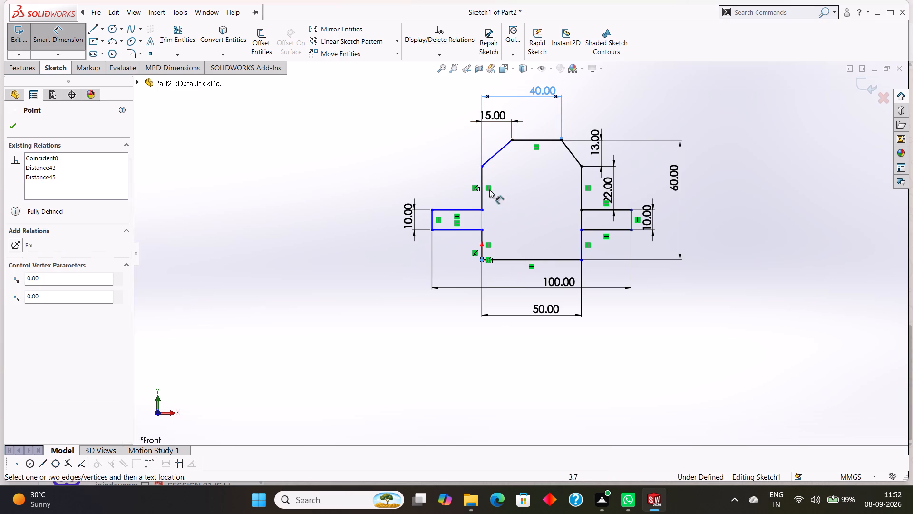
pyautogui.click(482, 164)
pyautogui.click(387, 164)
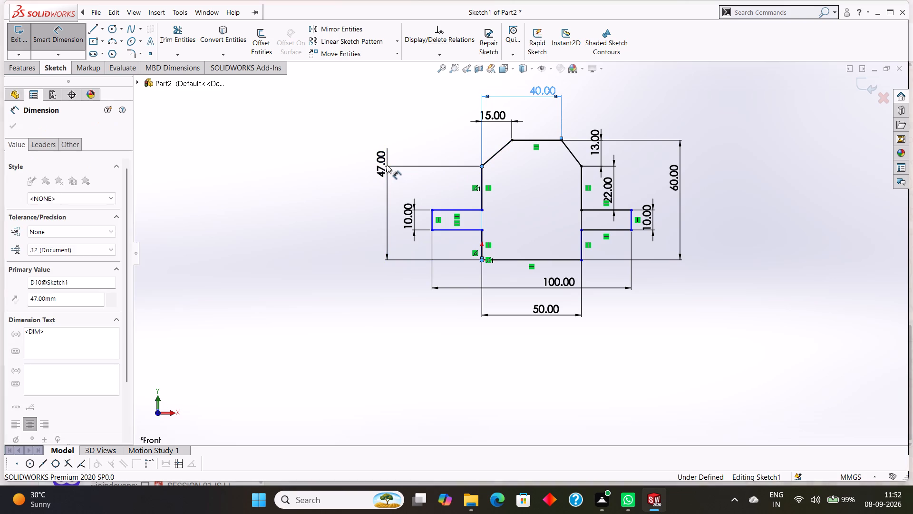
pyautogui.click(349, 148)
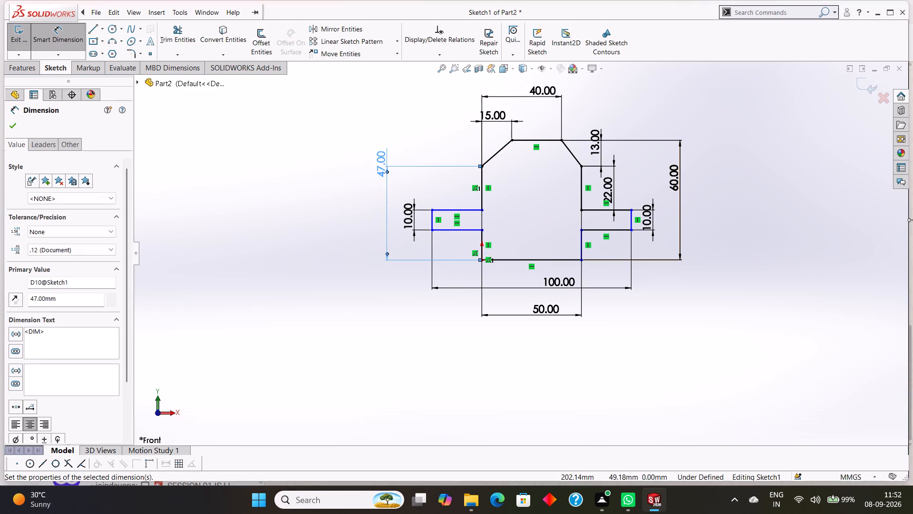
pyautogui.click(10, 120)
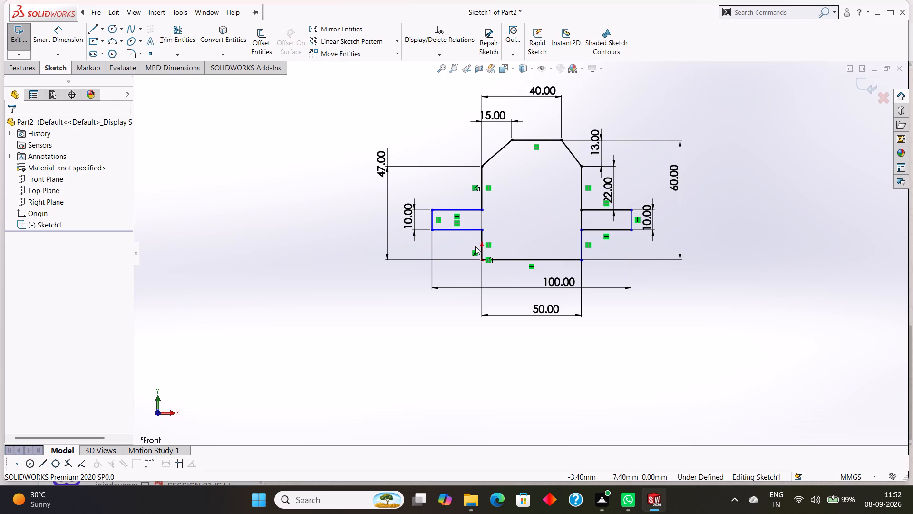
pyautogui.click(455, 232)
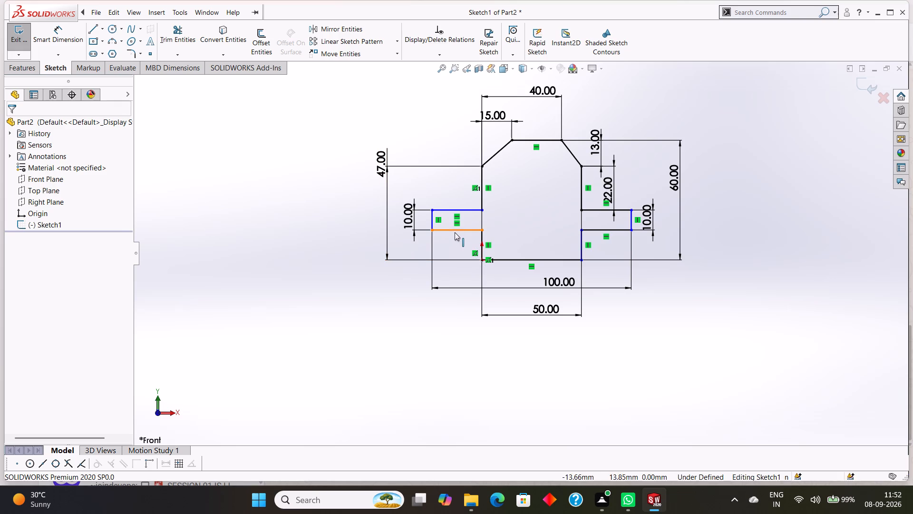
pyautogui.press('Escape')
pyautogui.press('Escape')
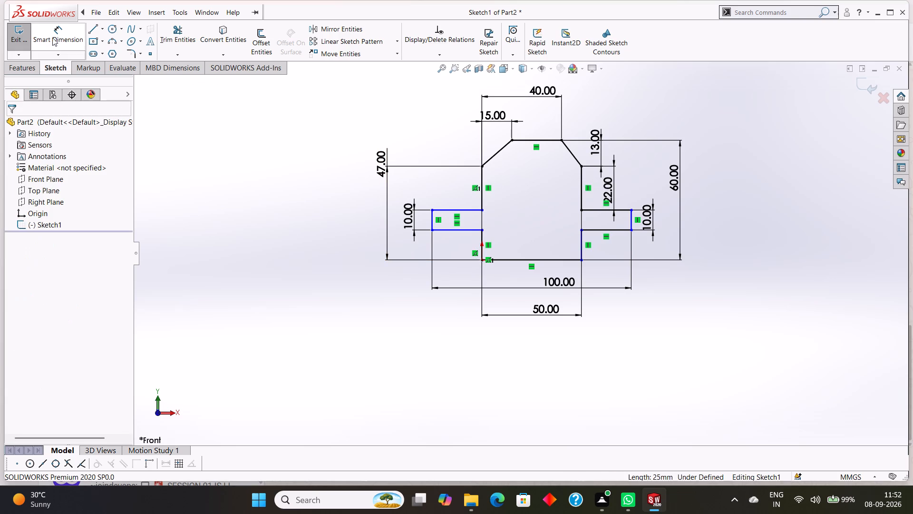
# Dimension the length of the left tab's lower edge, placed just below the edge.
pyautogui.click(59, 37)
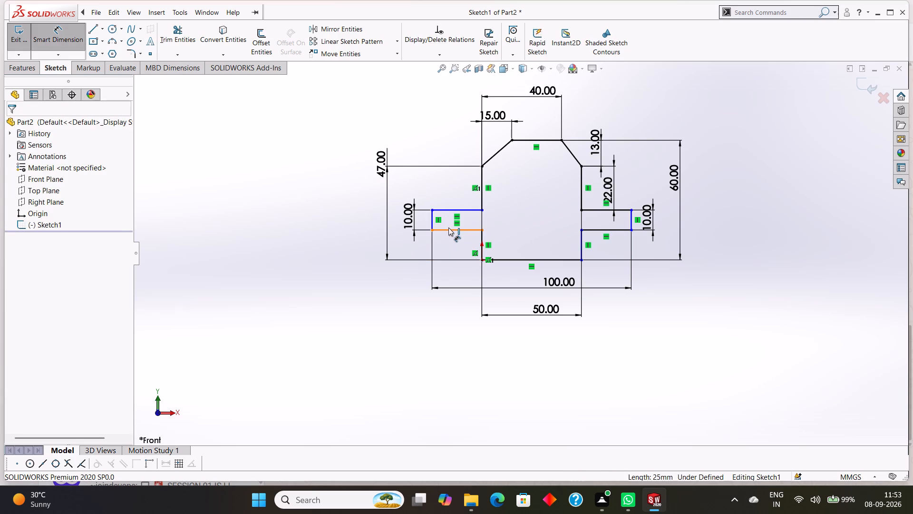
pyautogui.click(448, 227)
pyautogui.click(450, 248)
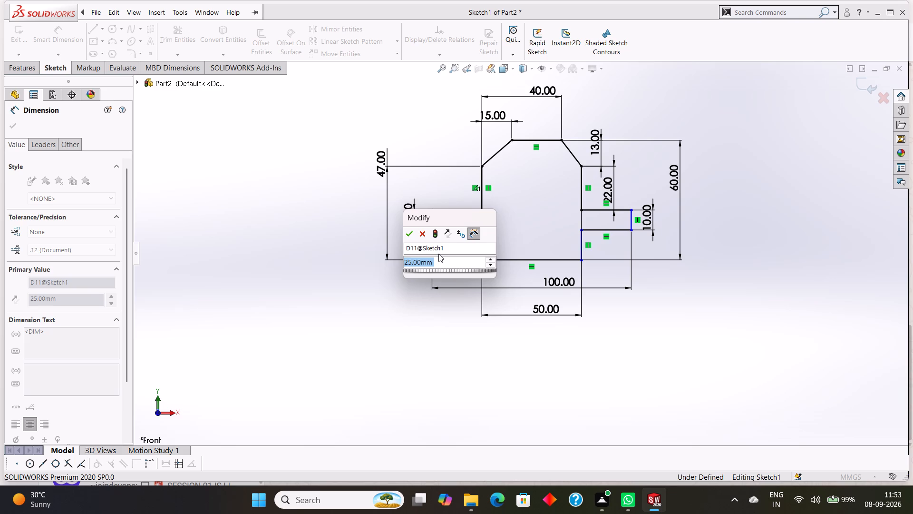
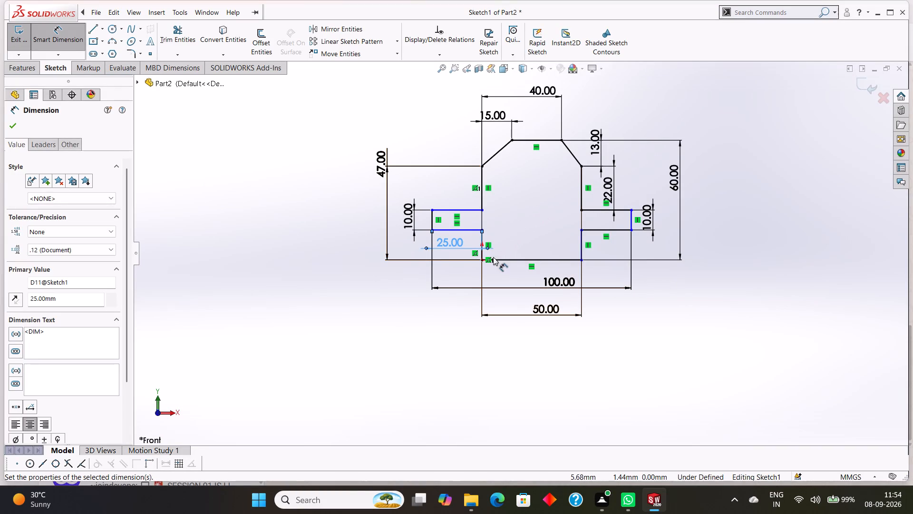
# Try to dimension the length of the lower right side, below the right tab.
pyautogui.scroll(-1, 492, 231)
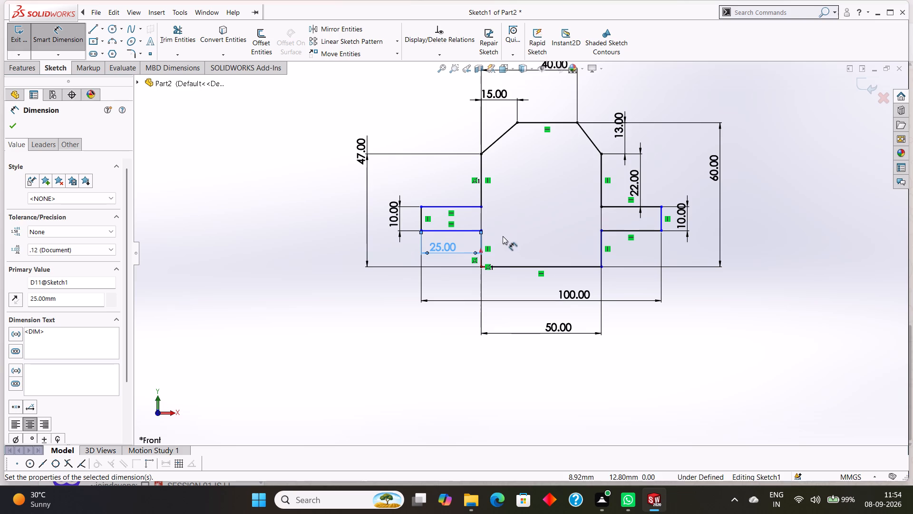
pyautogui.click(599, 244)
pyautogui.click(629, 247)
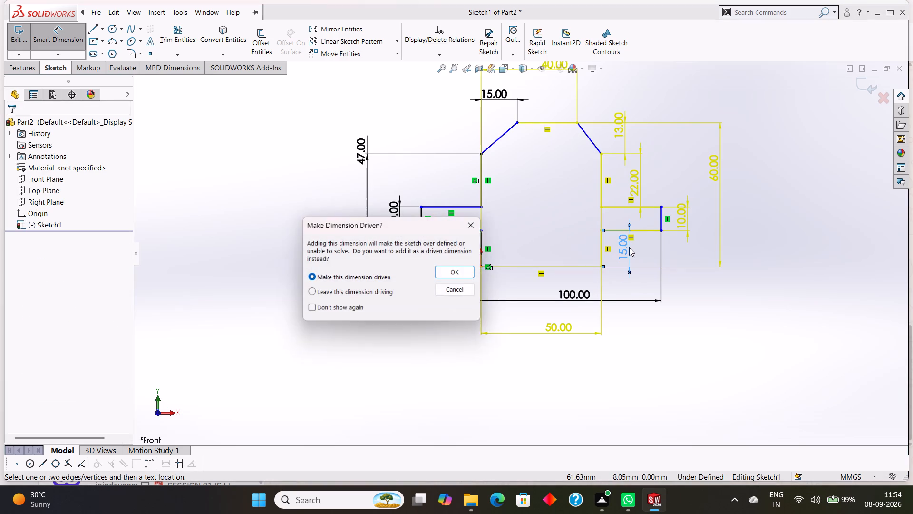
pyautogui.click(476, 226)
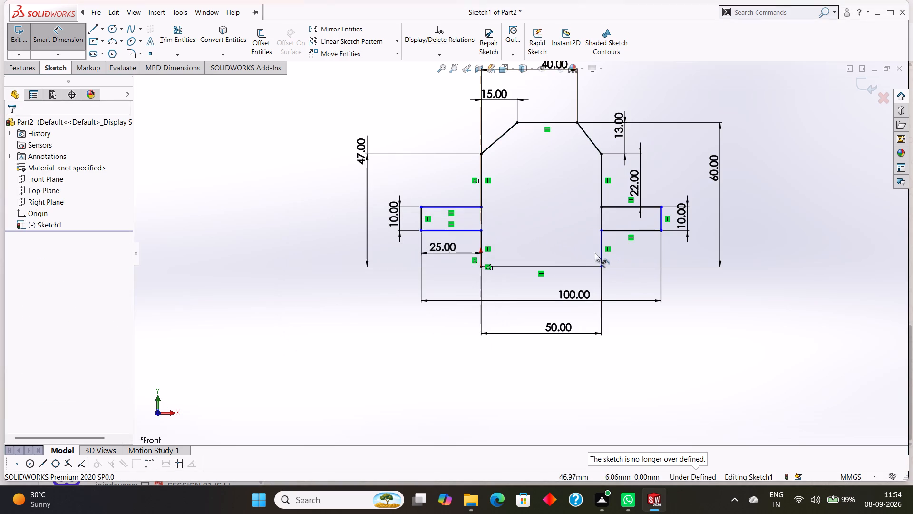
# Dimension the vertical distance from the origin to the upper left side's bottom endpoint, placed just beyond the left tab's height dimension.
pyautogui.click(481, 265)
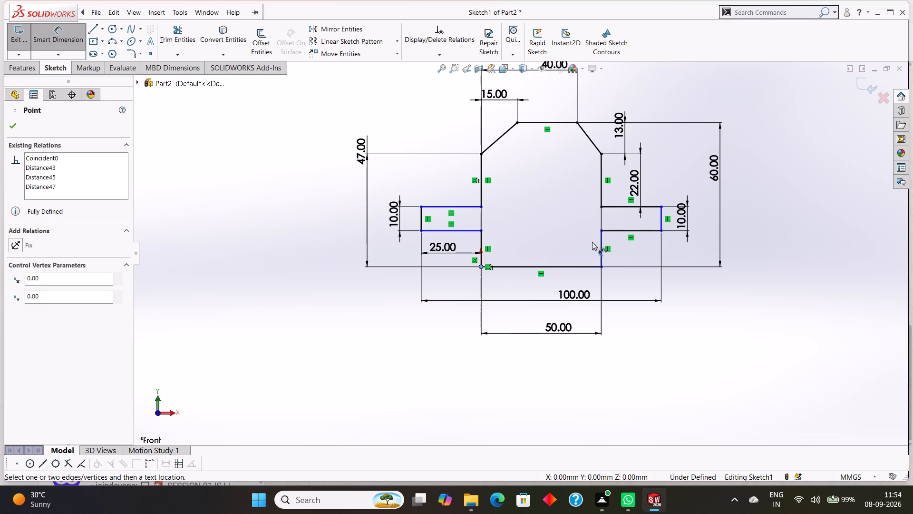
pyautogui.click(602, 230)
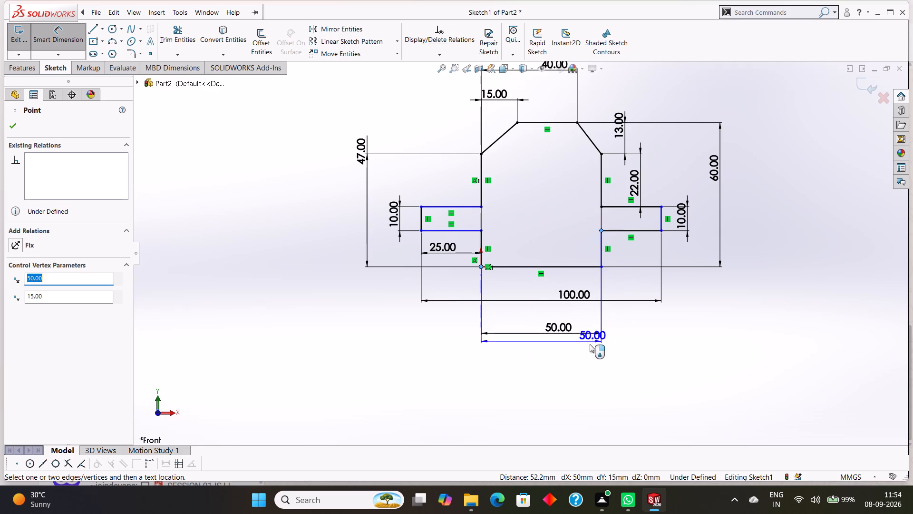
pyautogui.press('Escape')
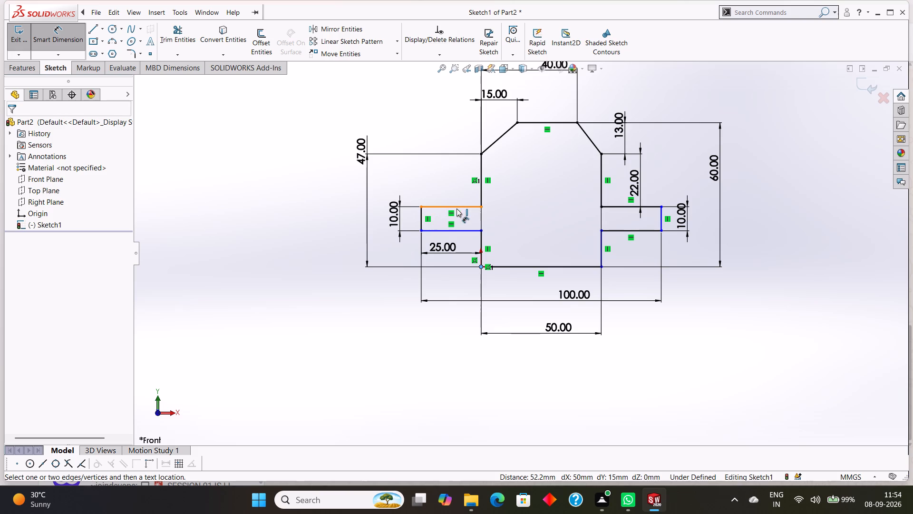
pyautogui.scroll(-4, 482, 219)
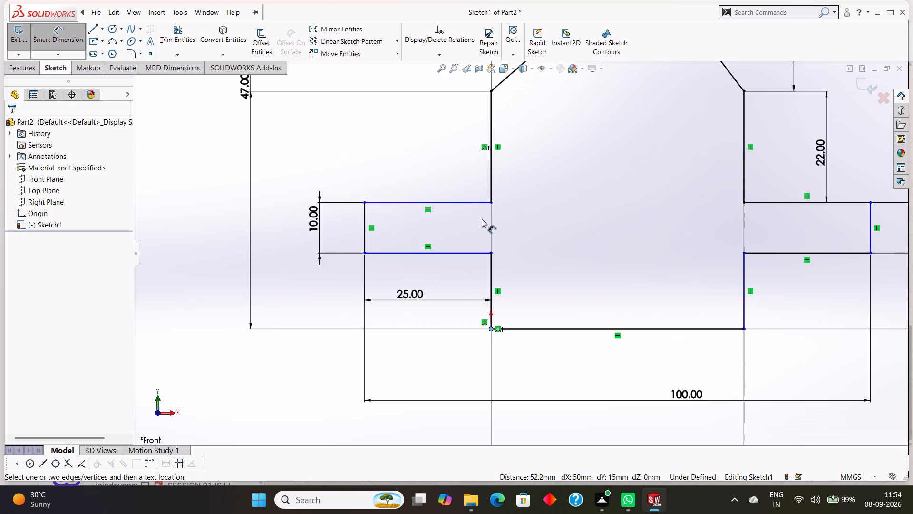
pyautogui.scroll(3, 495, 222)
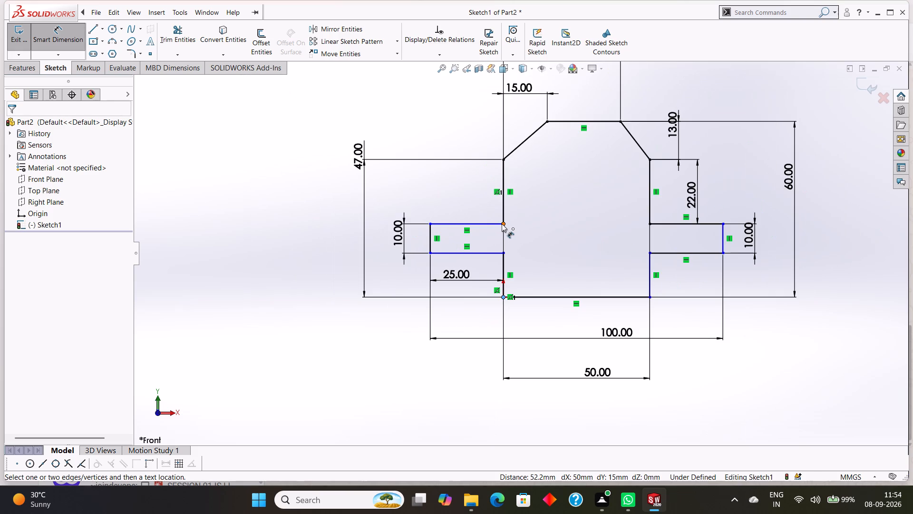
pyautogui.click(502, 224)
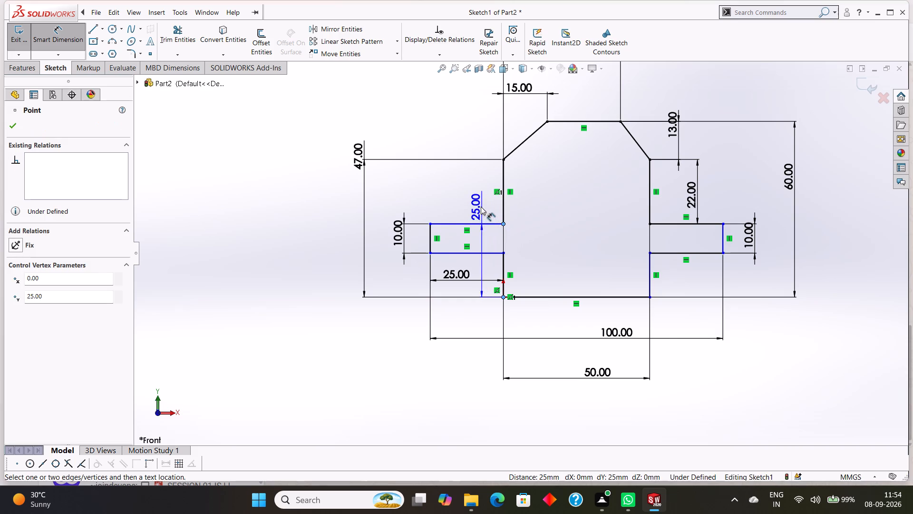
pyautogui.click(387, 219)
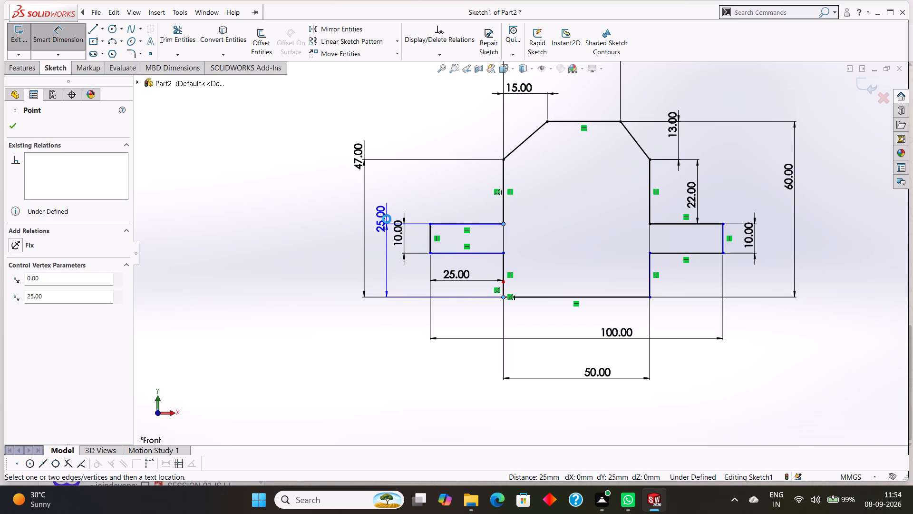
pyautogui.click(345, 203)
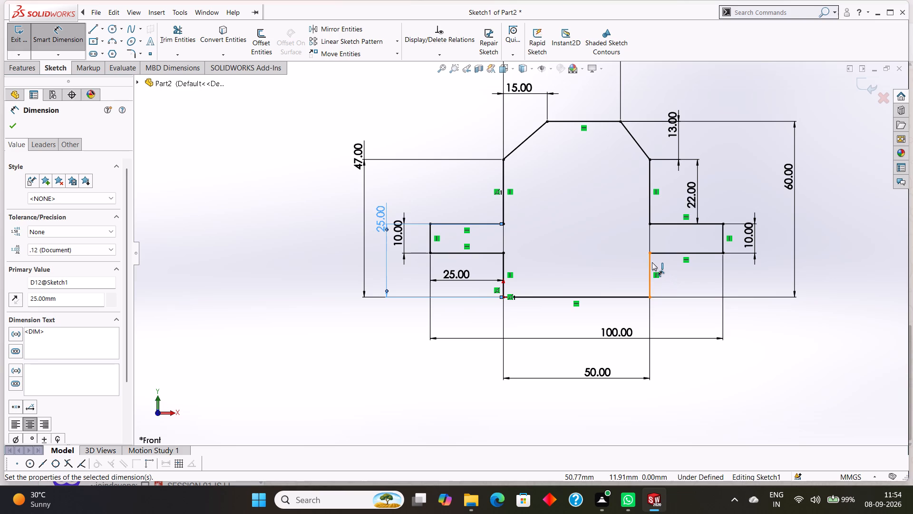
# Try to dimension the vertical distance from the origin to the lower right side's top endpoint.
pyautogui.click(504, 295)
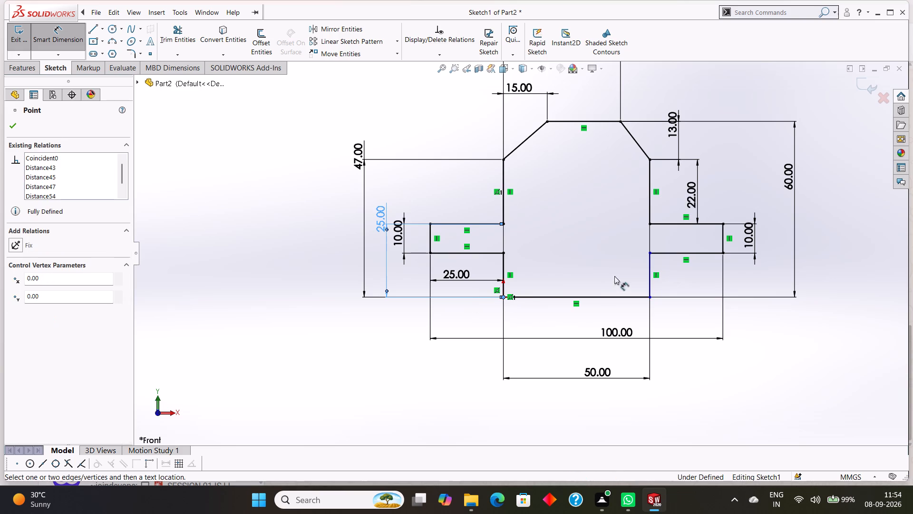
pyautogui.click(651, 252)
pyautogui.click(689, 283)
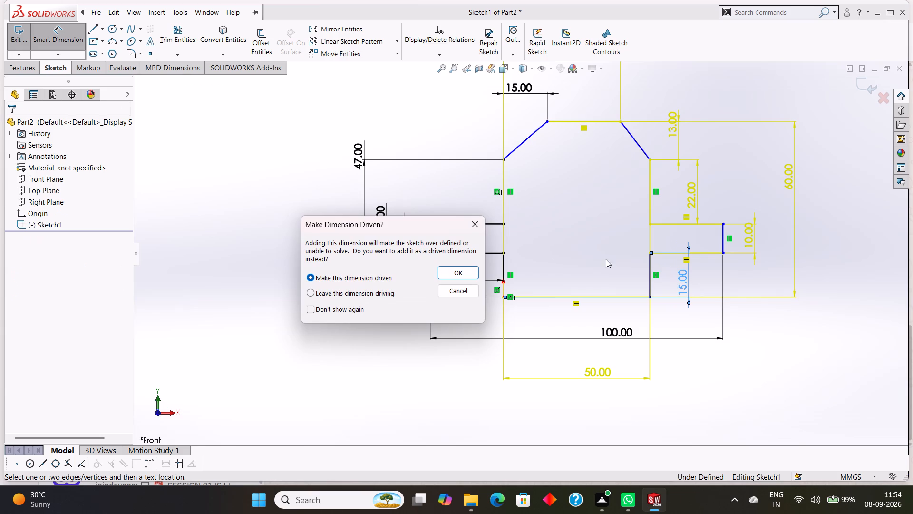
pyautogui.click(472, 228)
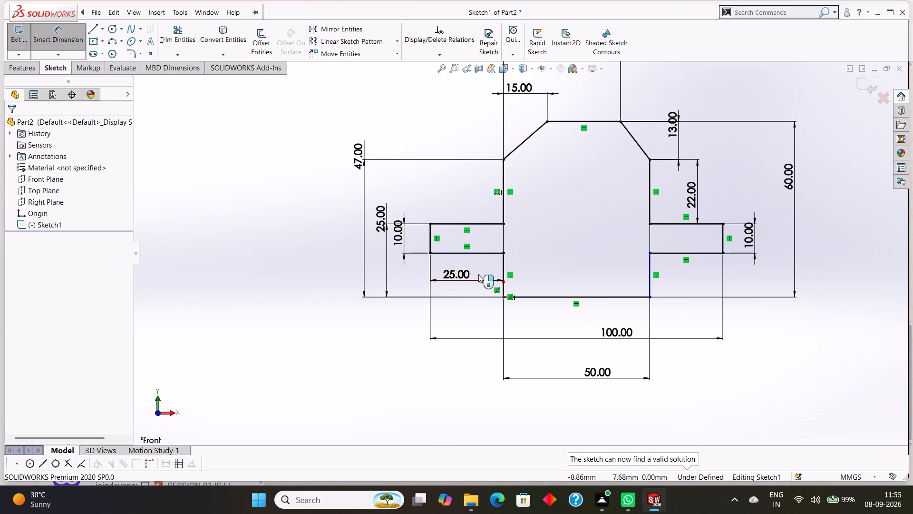
# Delete the 47 mm vertical dimension between the origin and the upper left side's top endpoint.
pyautogui.rightClick(360, 158)
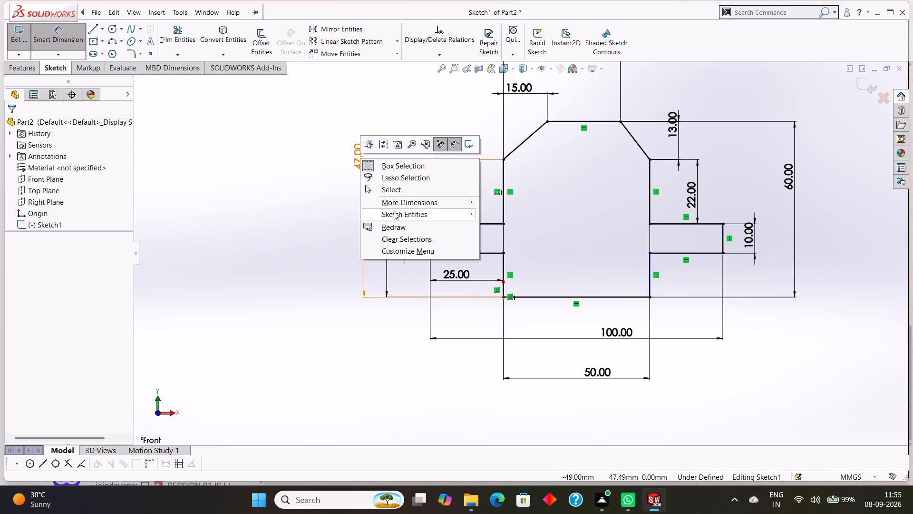
pyautogui.click(399, 192)
pyautogui.rightClick(358, 160)
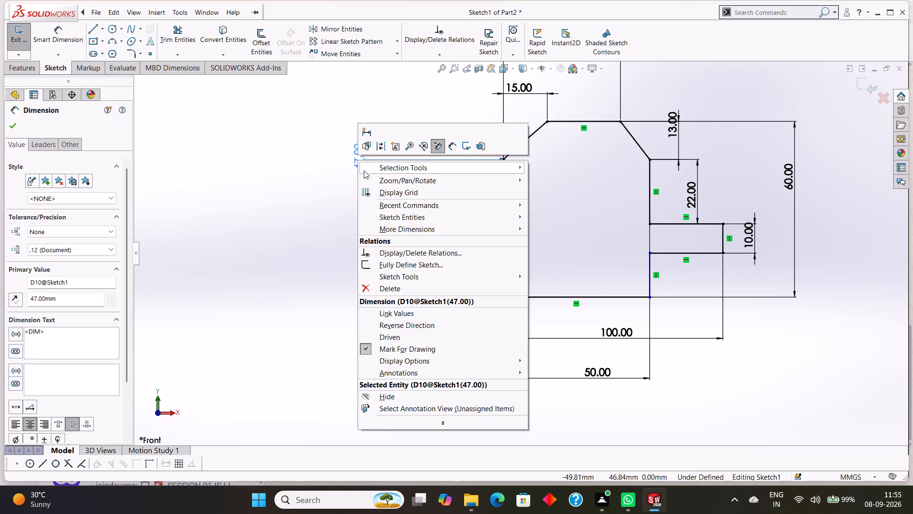
pyautogui.click(388, 288)
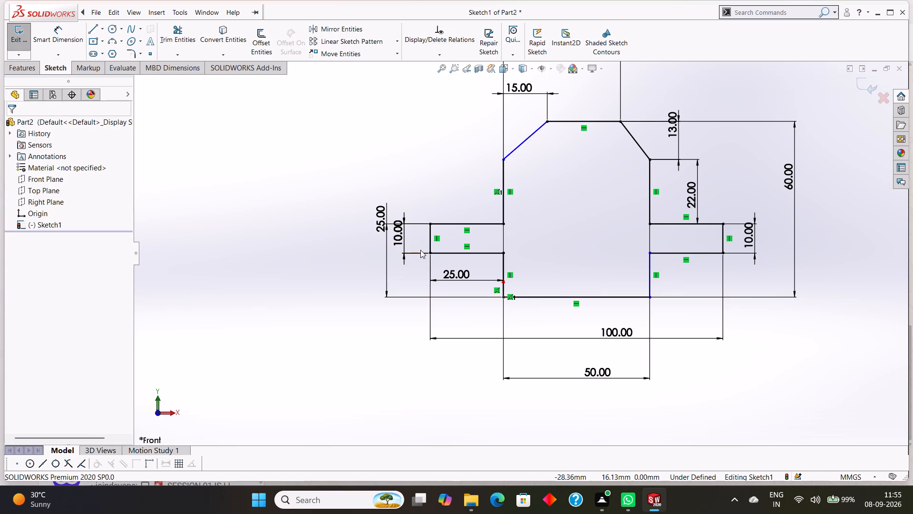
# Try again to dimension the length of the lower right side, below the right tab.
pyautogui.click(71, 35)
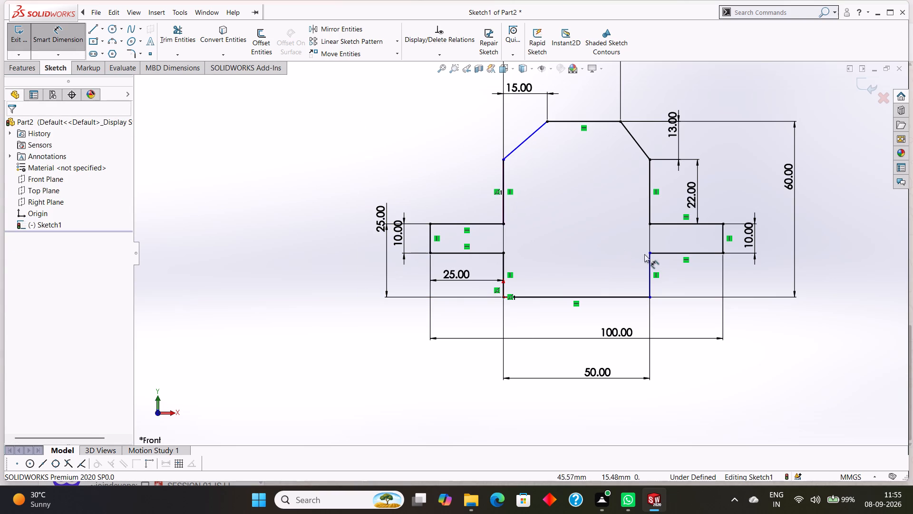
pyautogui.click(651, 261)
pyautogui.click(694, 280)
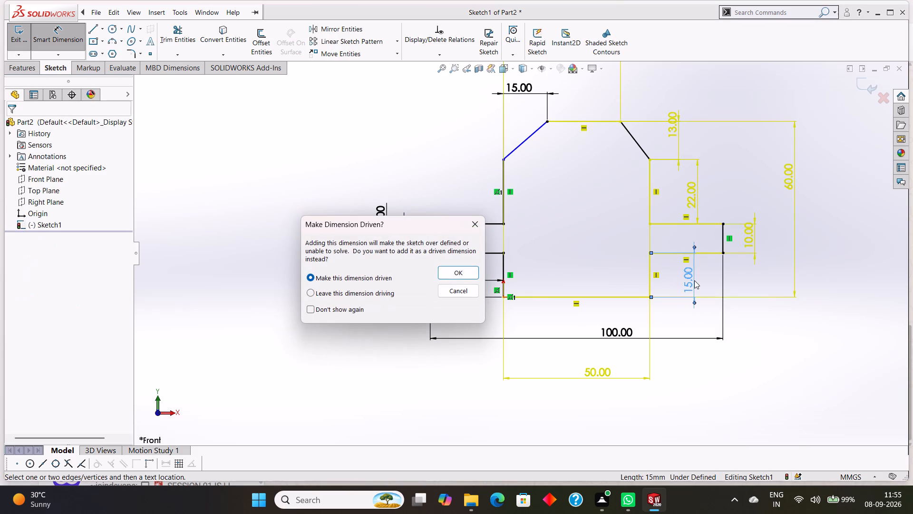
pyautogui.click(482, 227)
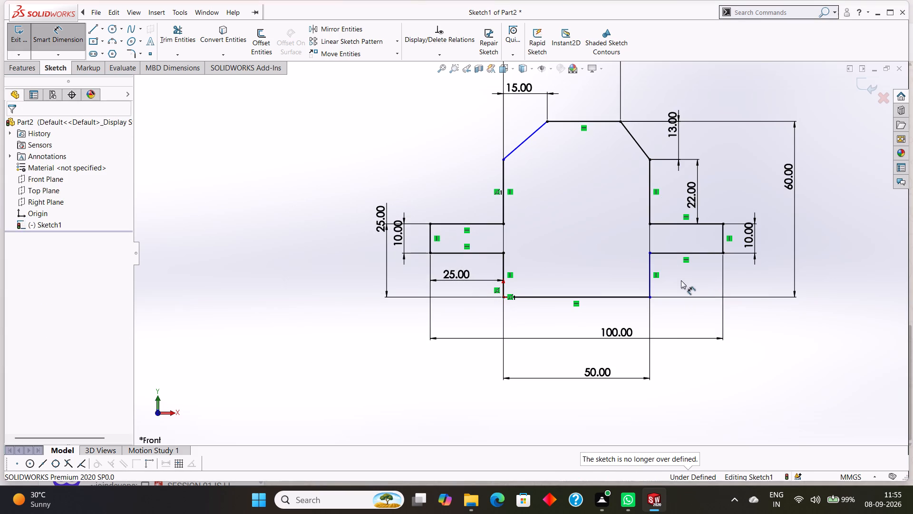
# Delete the profile's 60 mm overall height dimension.
pyautogui.scroll(-1, 661, 286)
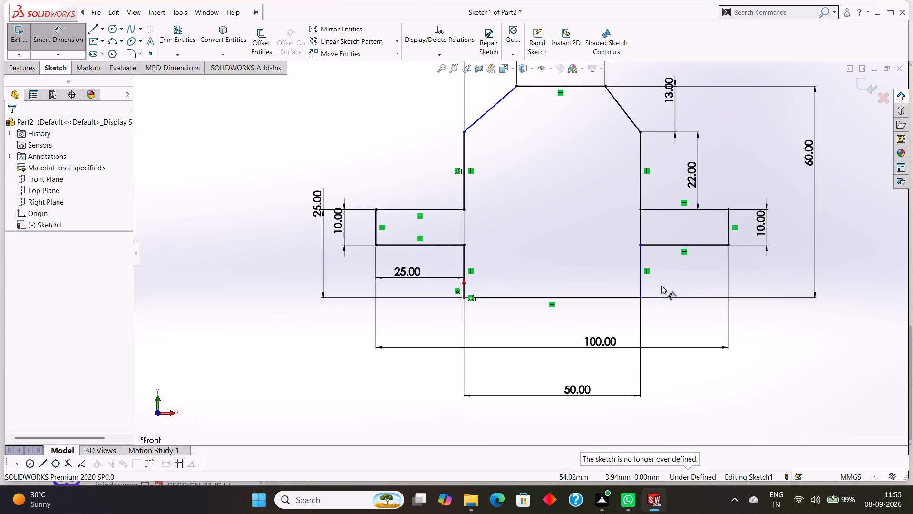
pyautogui.scroll(1, 659, 285)
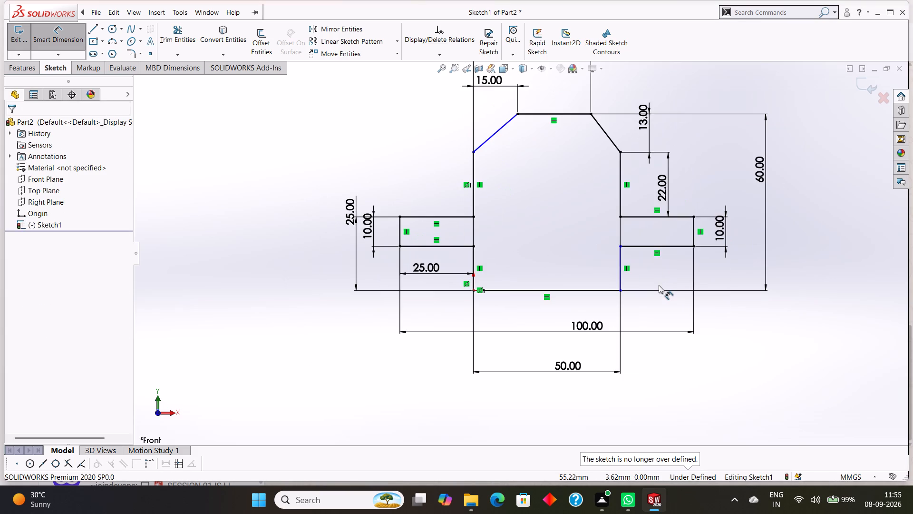
pyautogui.scroll(1, 660, 285)
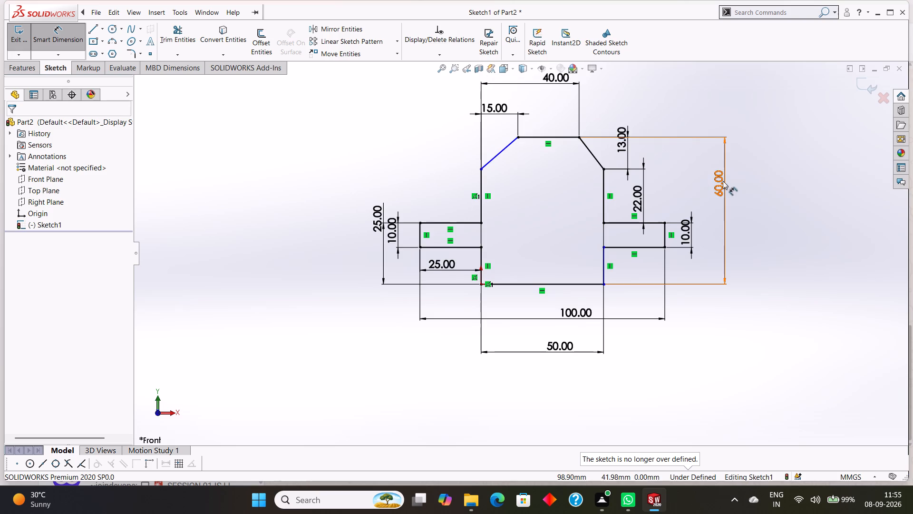
pyautogui.rightClick(721, 179)
pyautogui.click(754, 211)
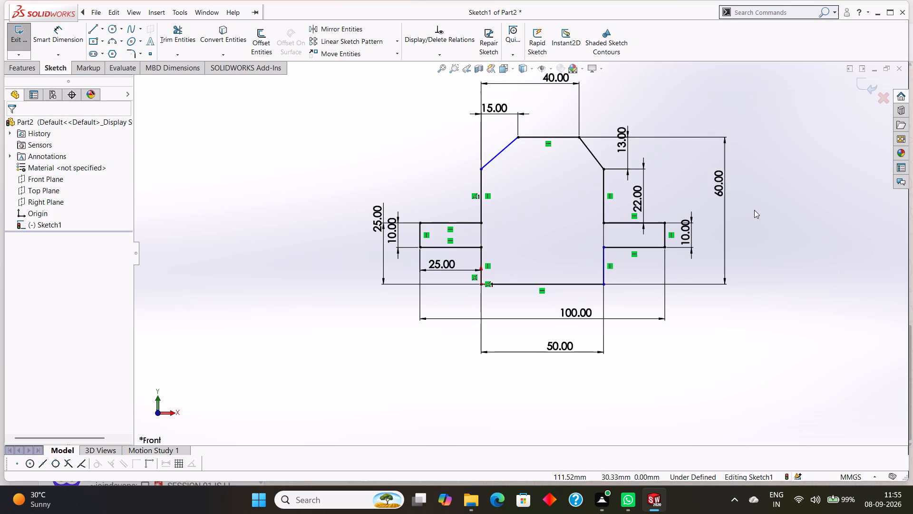
pyautogui.rightClick(715, 185)
pyautogui.click(744, 312)
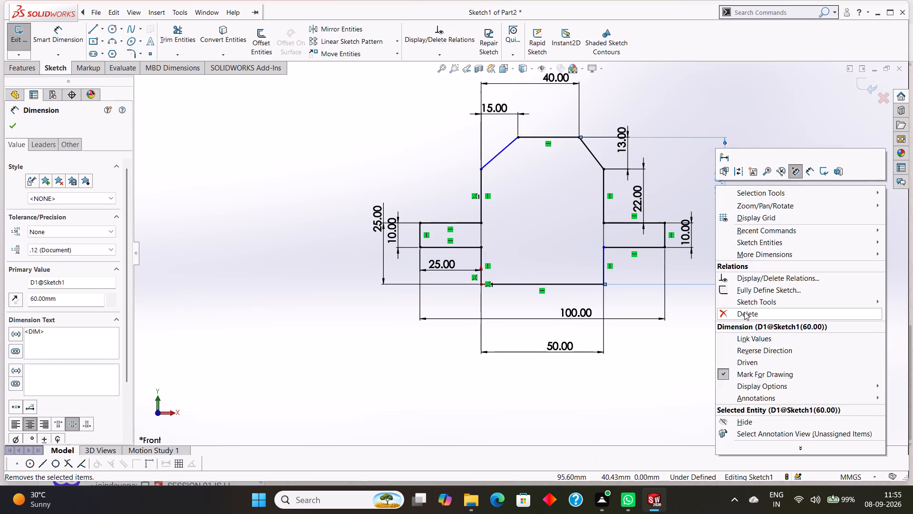
# Dimension the length of the lower right side, placed just below the right tab.
pyautogui.click(52, 33)
pyautogui.click(605, 255)
pyautogui.click(642, 265)
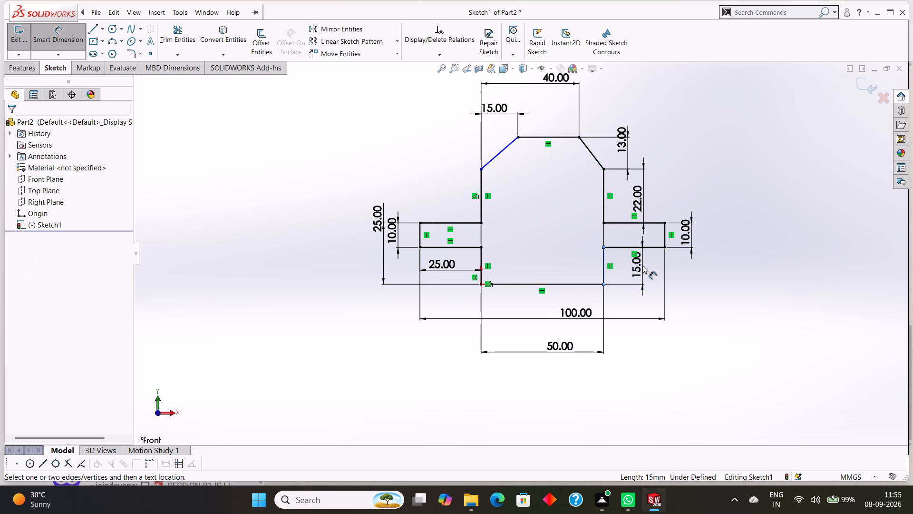
pyautogui.click(602, 251)
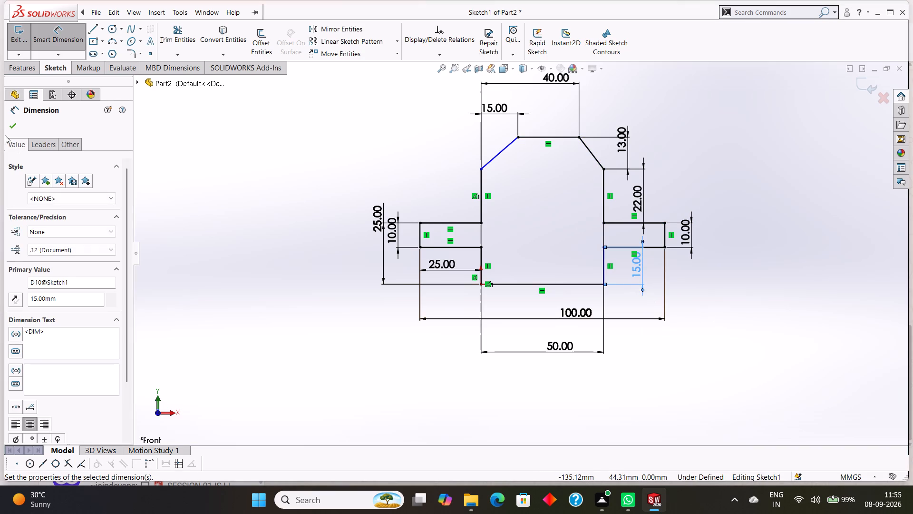
# Delete the 40 mm horizontal dimension between the origin and the top line's right endpoint.
pyautogui.scroll(1, 477, 141)
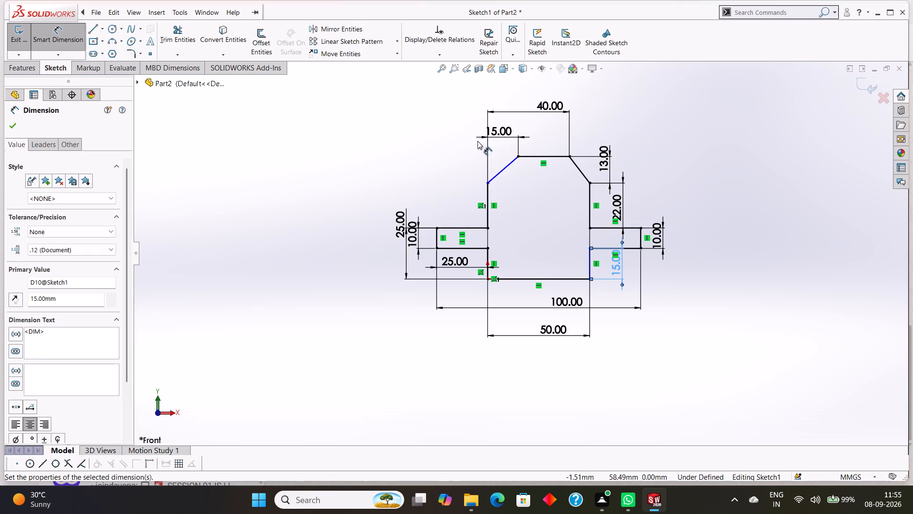
pyautogui.rightClick(549, 107)
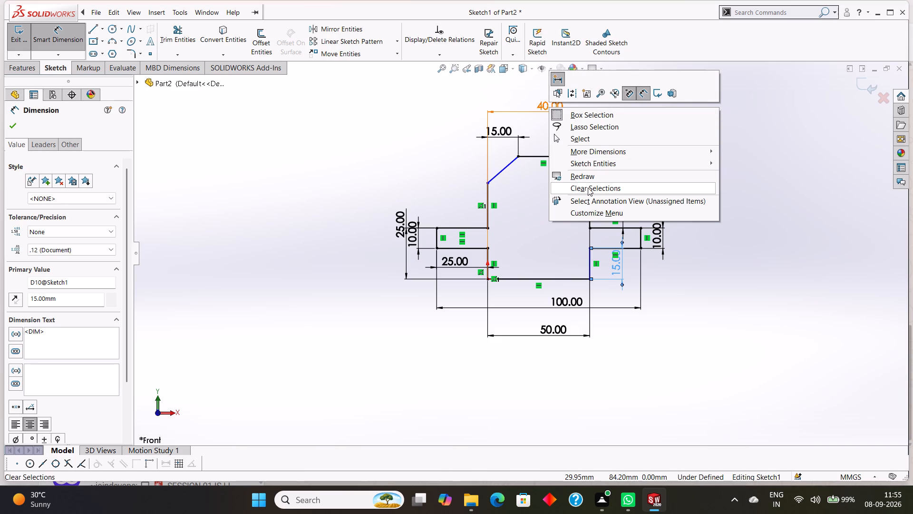
pyautogui.click(592, 137)
pyautogui.rightClick(557, 107)
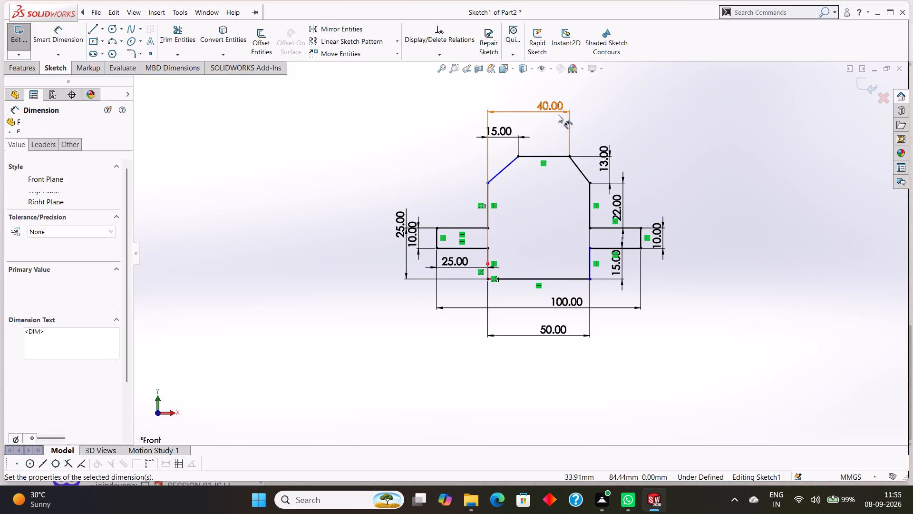
pyautogui.click(589, 234)
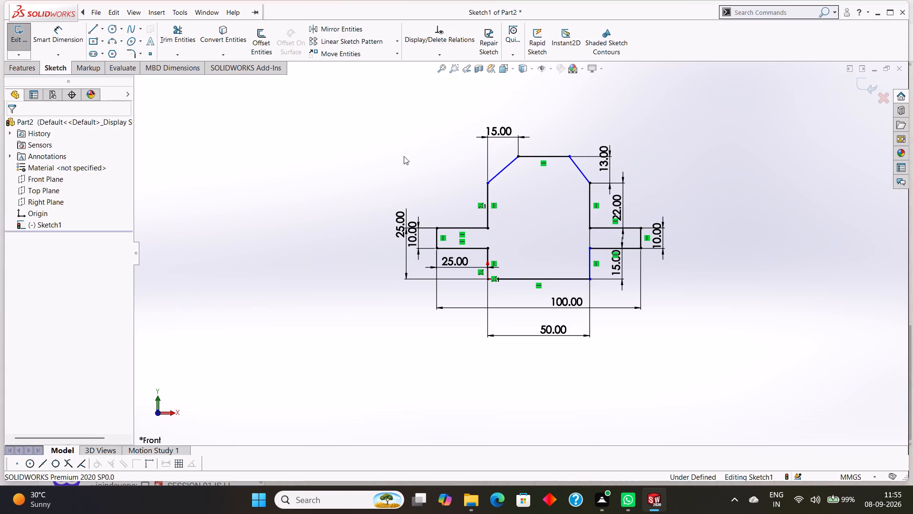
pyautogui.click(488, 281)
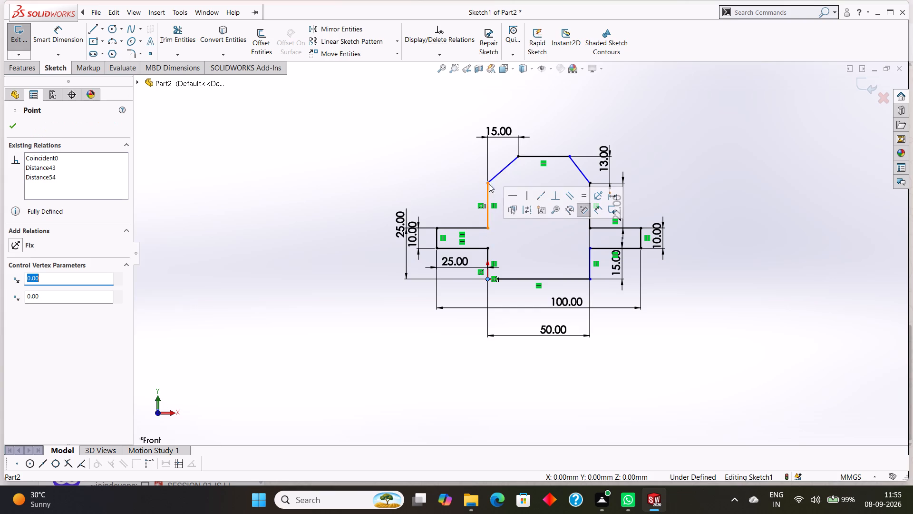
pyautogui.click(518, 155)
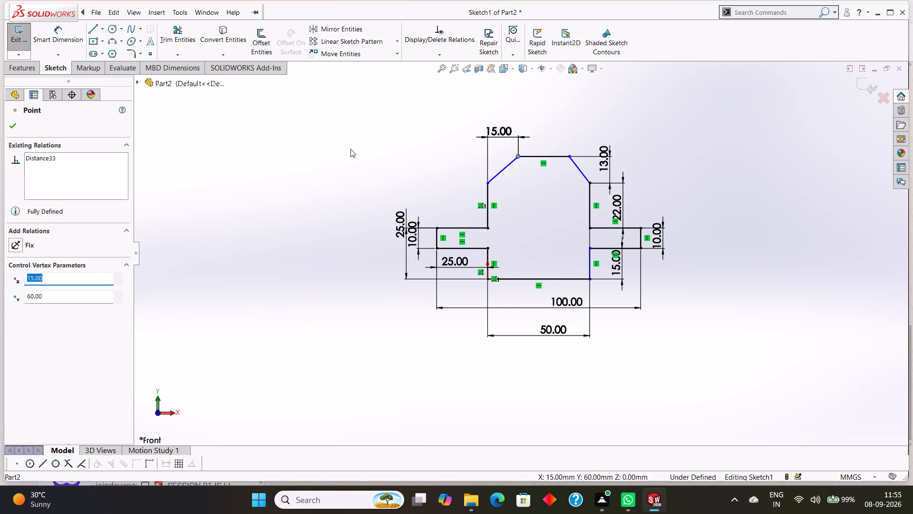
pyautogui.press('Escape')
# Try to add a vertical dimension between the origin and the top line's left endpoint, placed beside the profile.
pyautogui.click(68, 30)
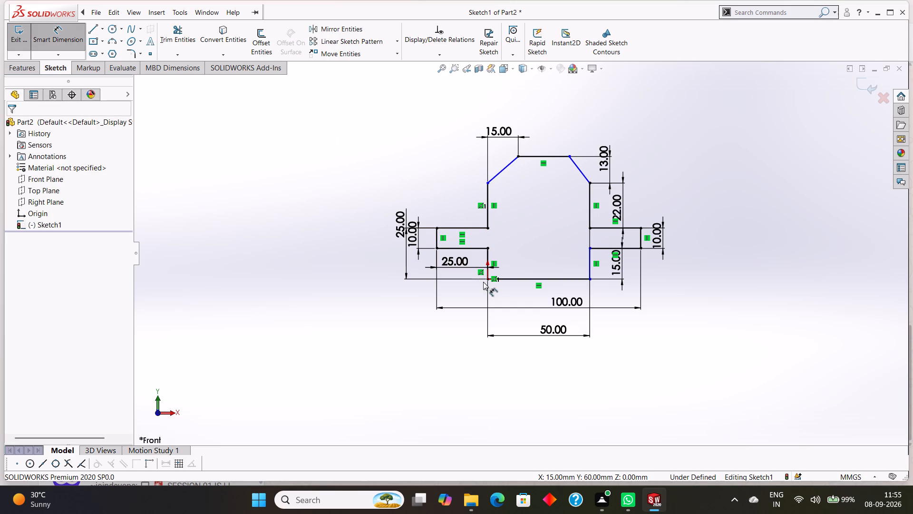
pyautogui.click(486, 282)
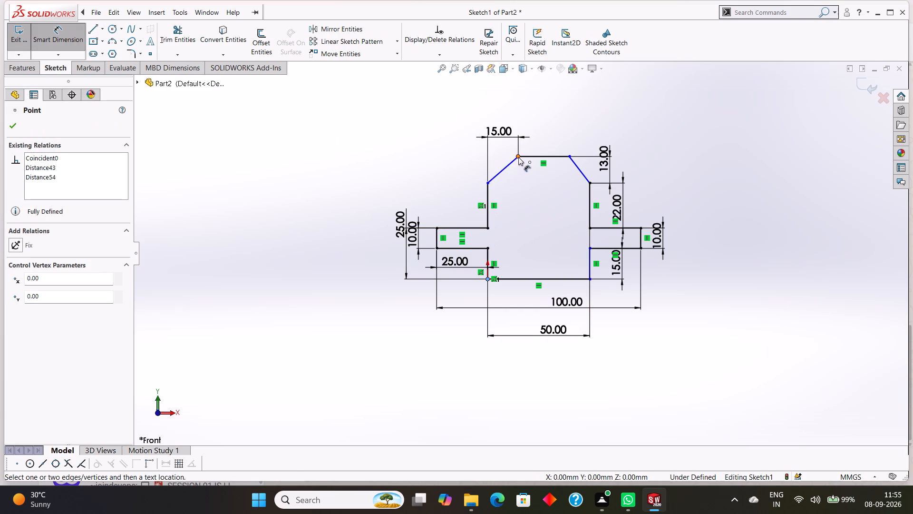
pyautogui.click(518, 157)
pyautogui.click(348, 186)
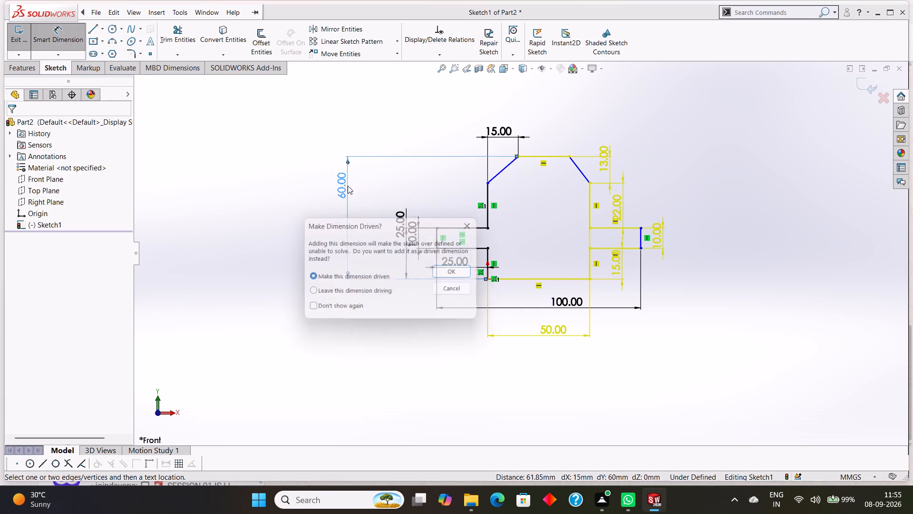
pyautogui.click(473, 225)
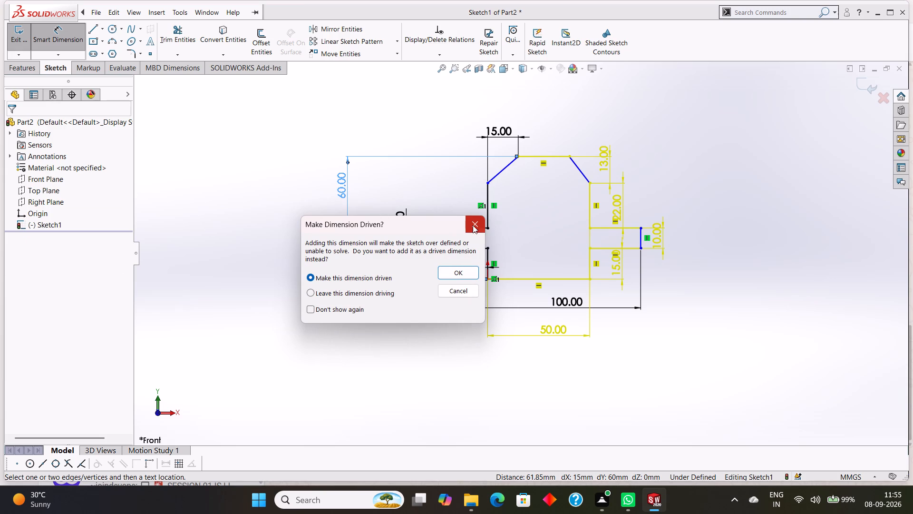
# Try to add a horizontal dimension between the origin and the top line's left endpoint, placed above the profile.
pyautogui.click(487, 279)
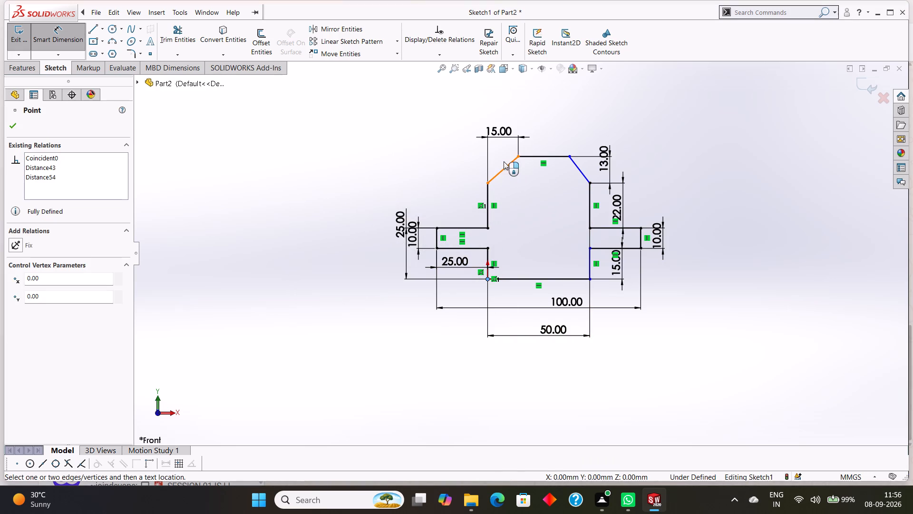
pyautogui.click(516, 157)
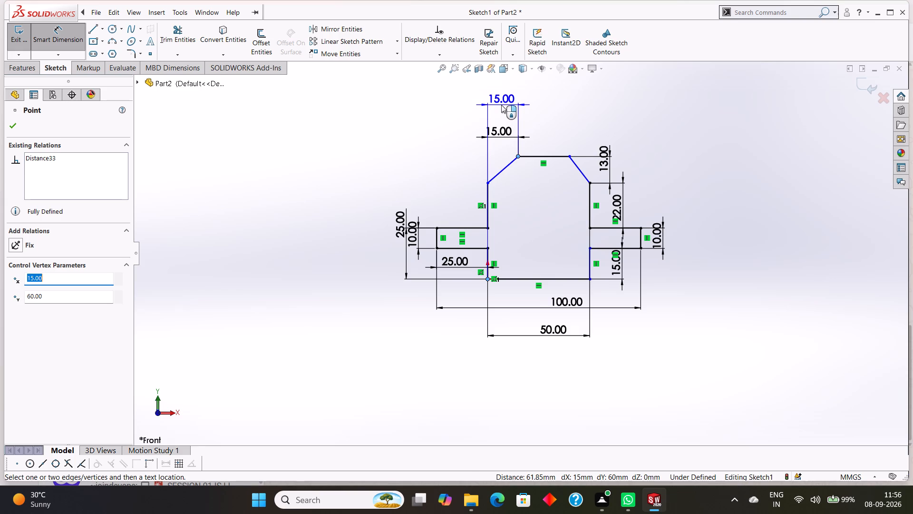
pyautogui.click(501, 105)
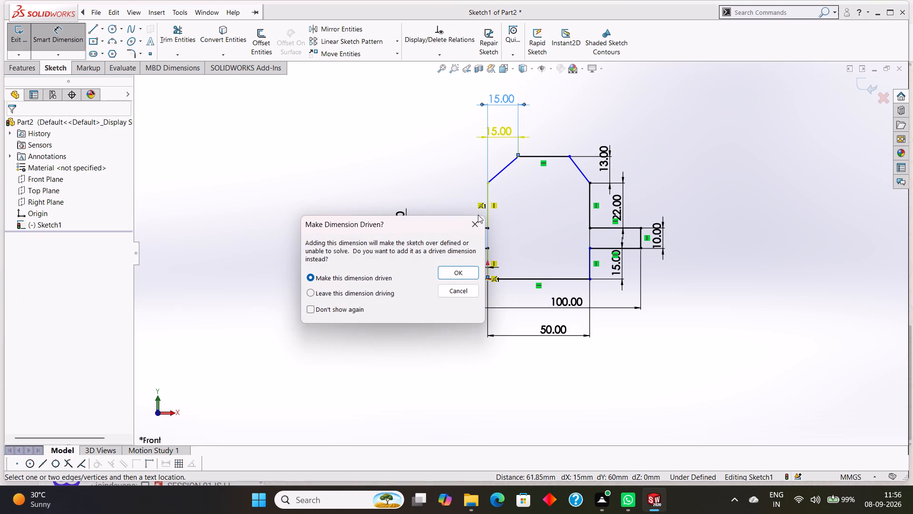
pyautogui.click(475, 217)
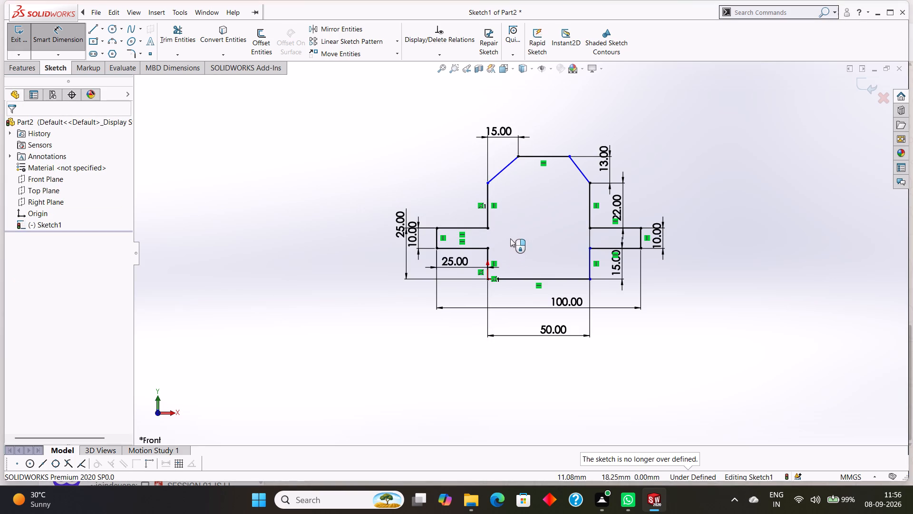
# Dimension the horizontal distance between the lower endpoints of the two sloped corners, placed above the profile.
pyautogui.click(488, 182)
pyautogui.click(588, 182)
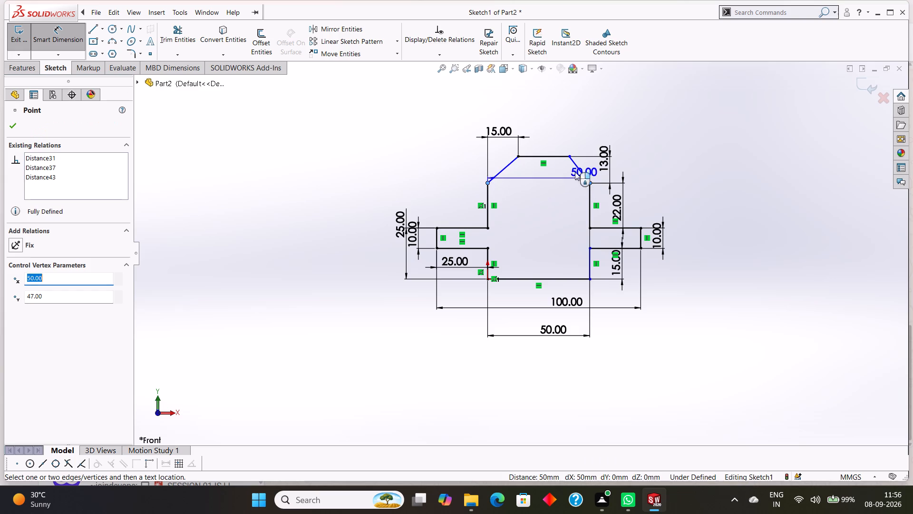
pyautogui.click(555, 116)
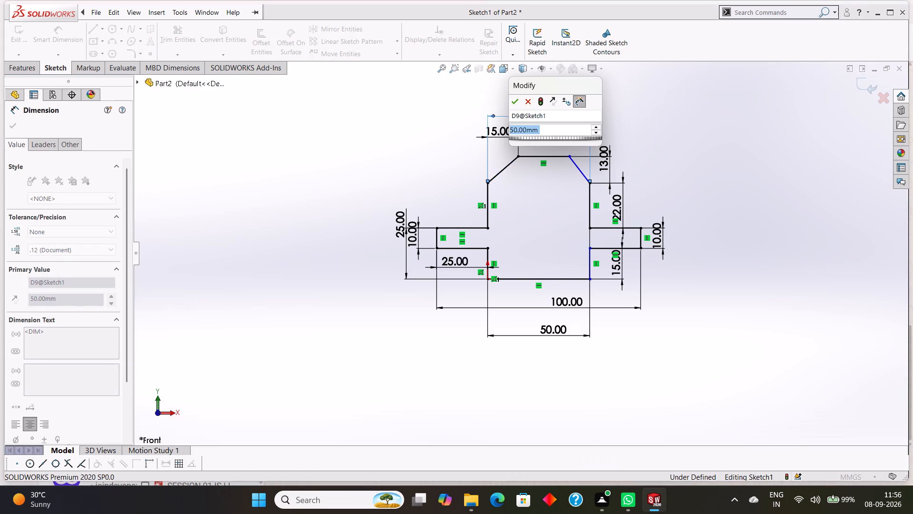
pyautogui.click(515, 97)
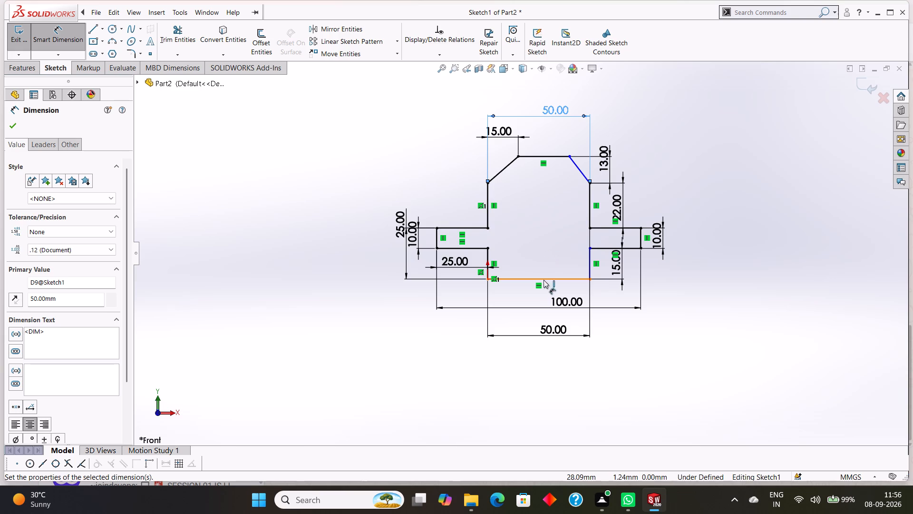
# Dimension the horizontal distance between the origin and the top line's right endpoint, placed just above the top line.
pyautogui.click(488, 280)
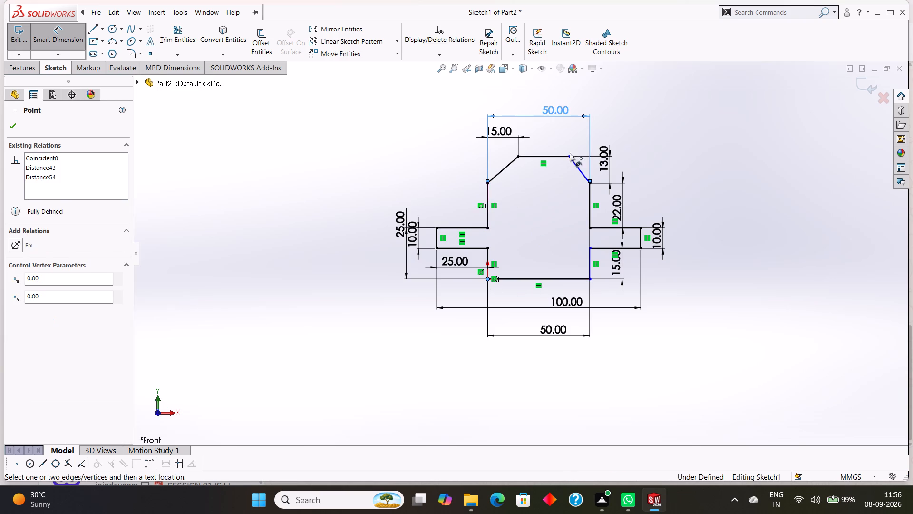
pyautogui.click(569, 156)
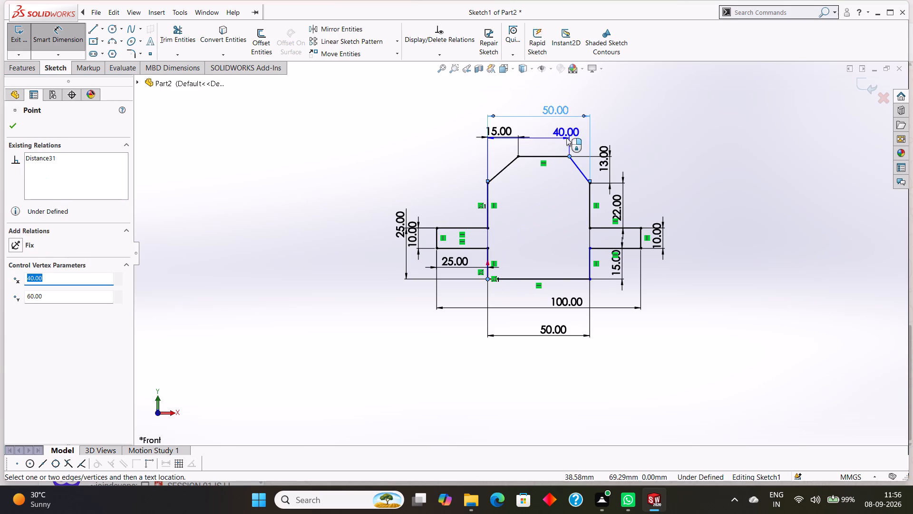
pyautogui.click(566, 138)
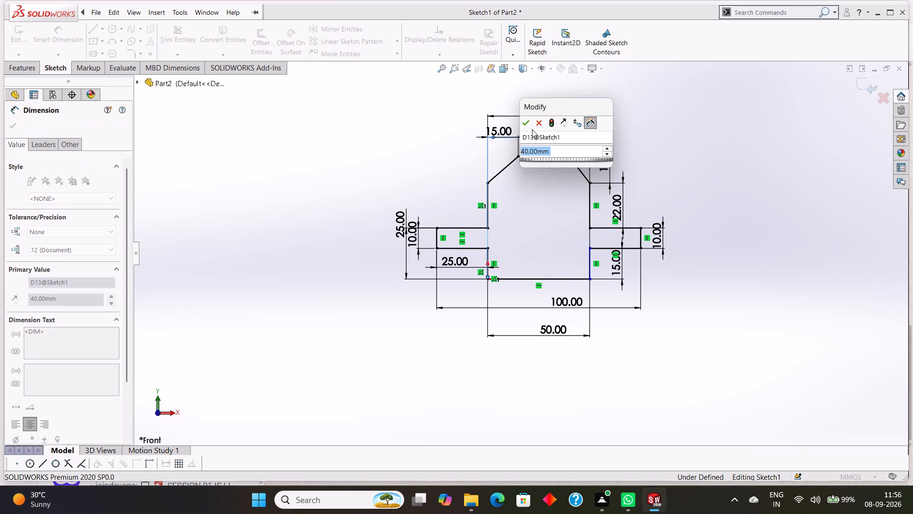
pyautogui.click(531, 123)
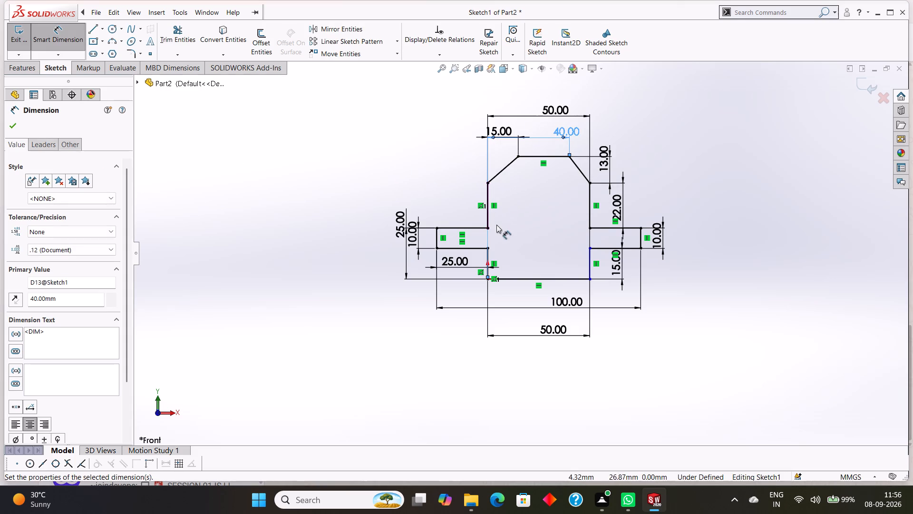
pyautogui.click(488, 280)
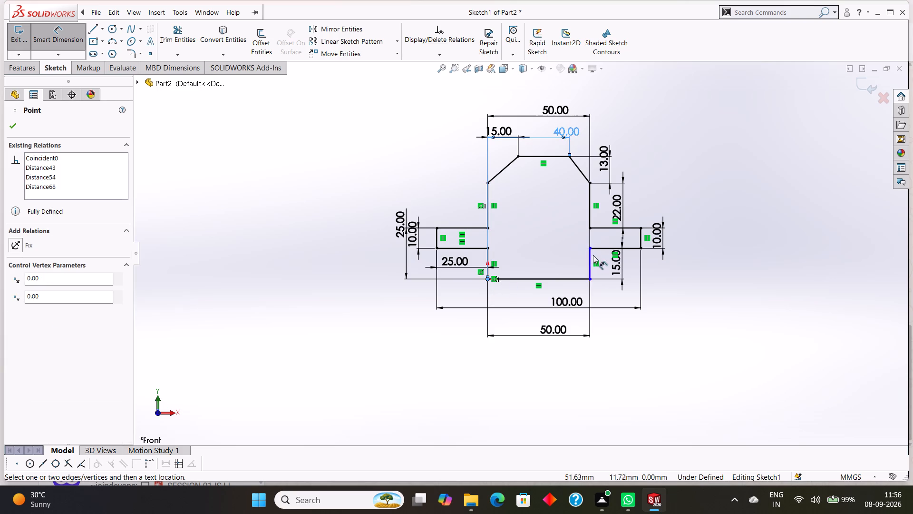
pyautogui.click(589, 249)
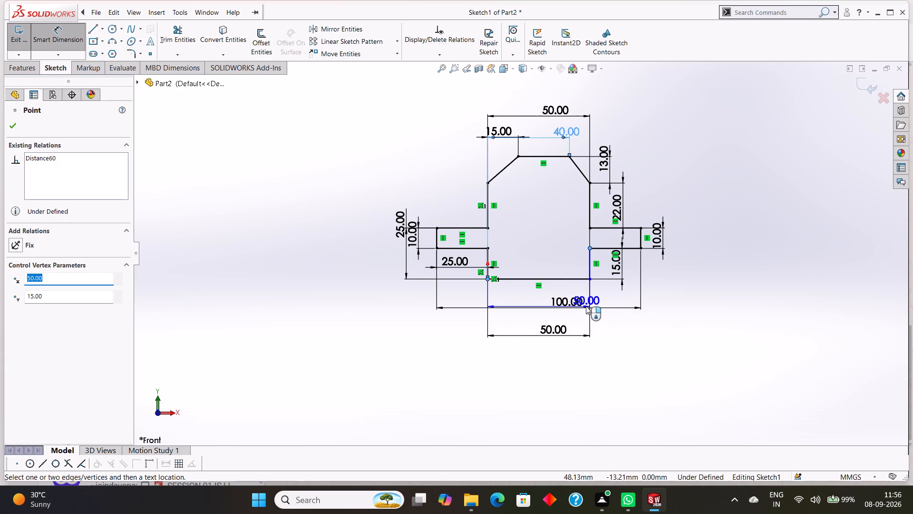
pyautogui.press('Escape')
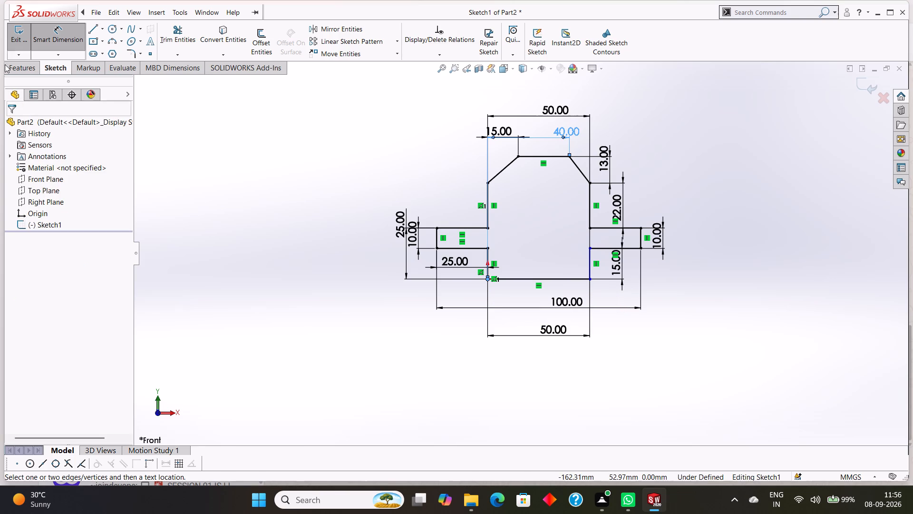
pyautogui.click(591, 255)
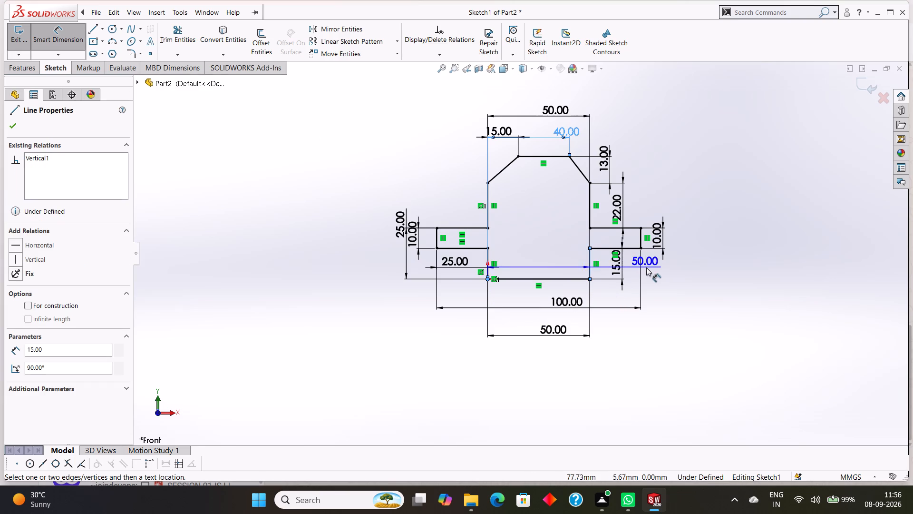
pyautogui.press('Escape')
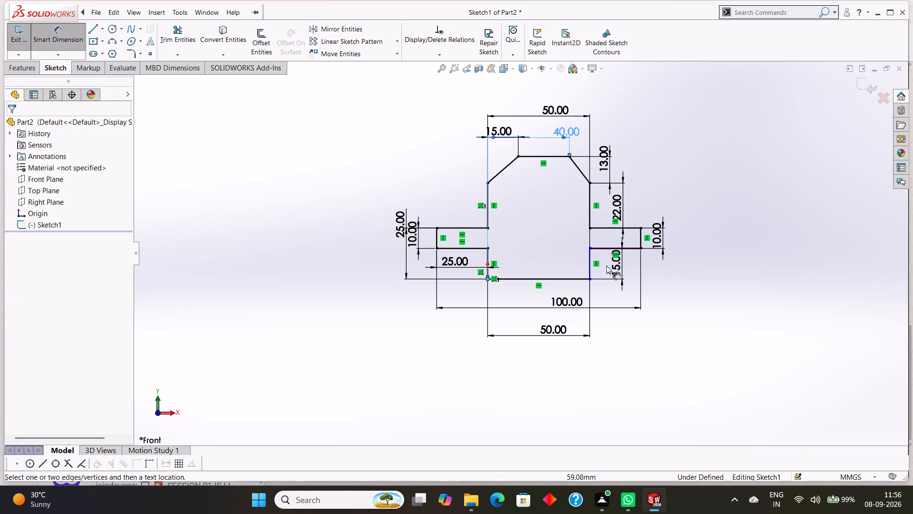
# Examine the lower right side below the right tab, with its surrounding dimensions and relations.
pyautogui.scroll(-9, 595, 262)
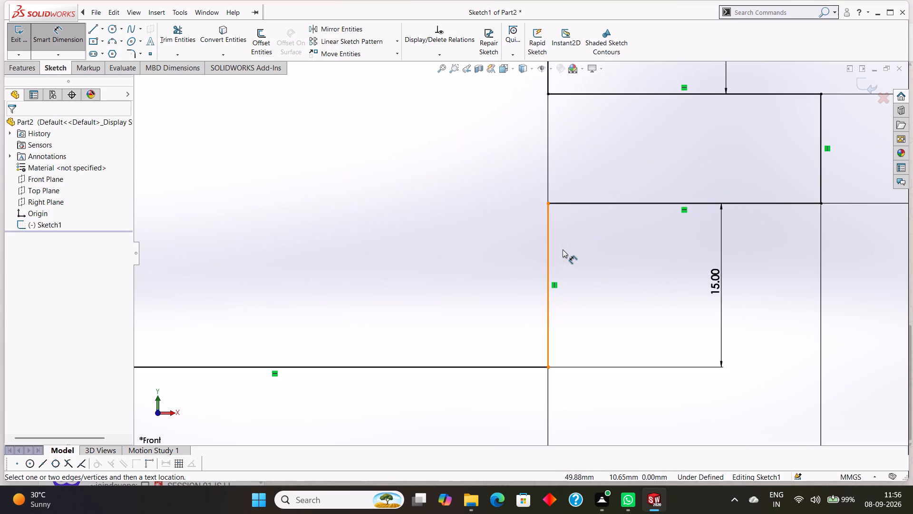
pyautogui.scroll(12, 564, 249)
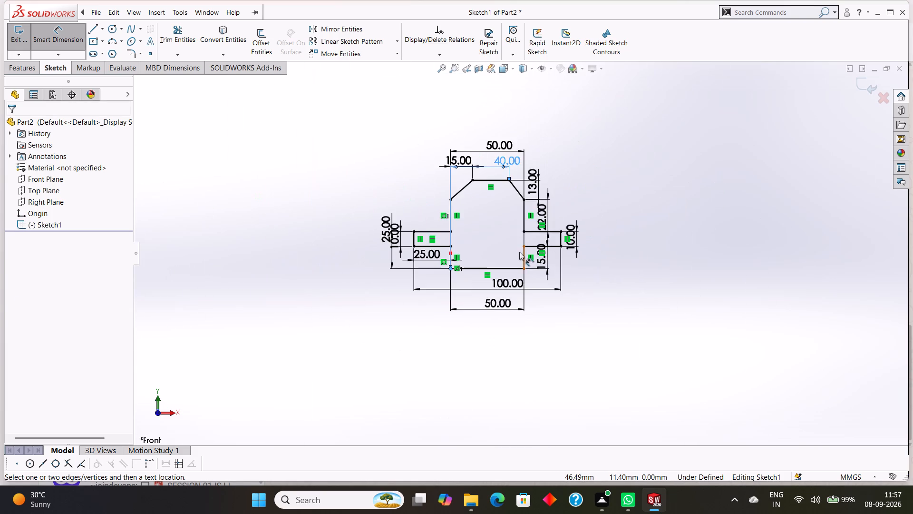
pyautogui.scroll(-4, 519, 252)
pyautogui.scroll(3, 540, 252)
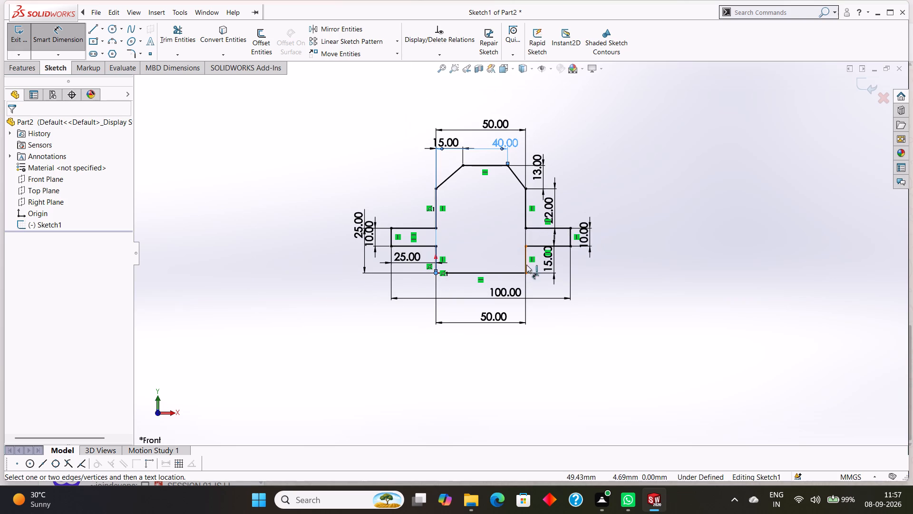
pyautogui.scroll(-1, 529, 262)
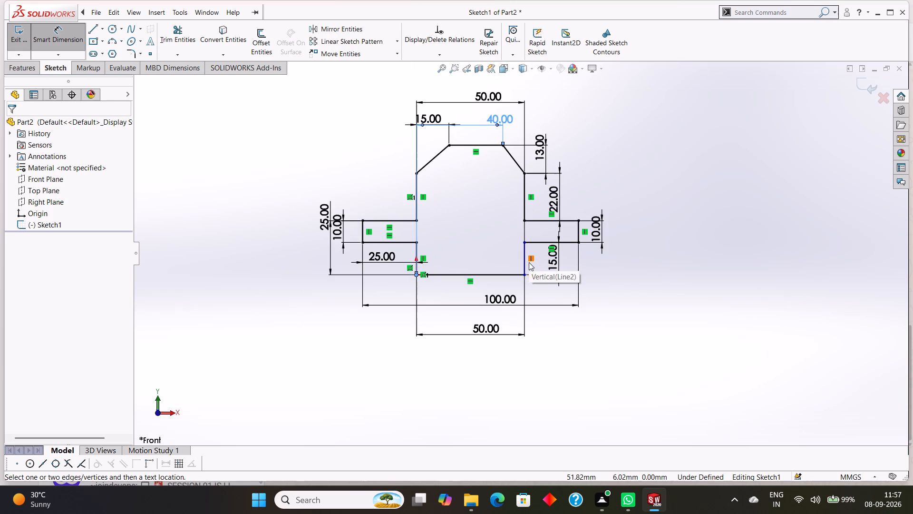
pyautogui.scroll(2, 529, 262)
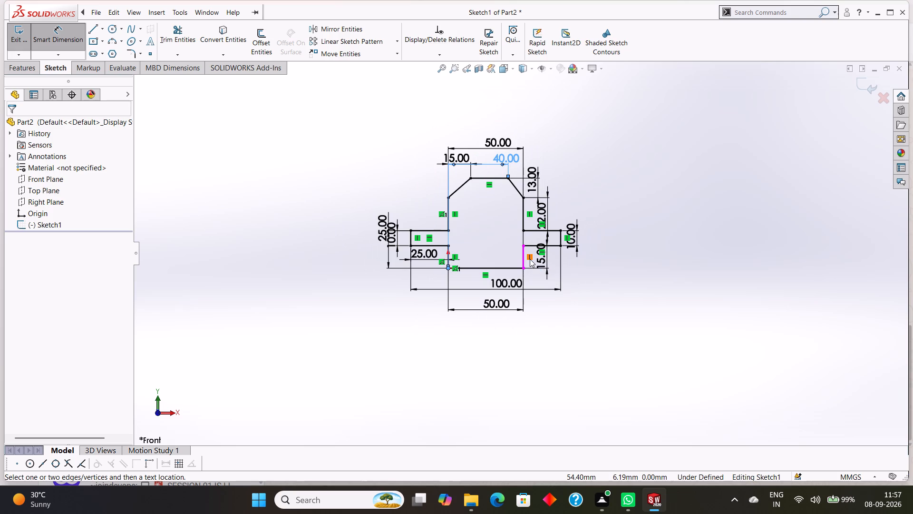
pyautogui.scroll(-2, 530, 259)
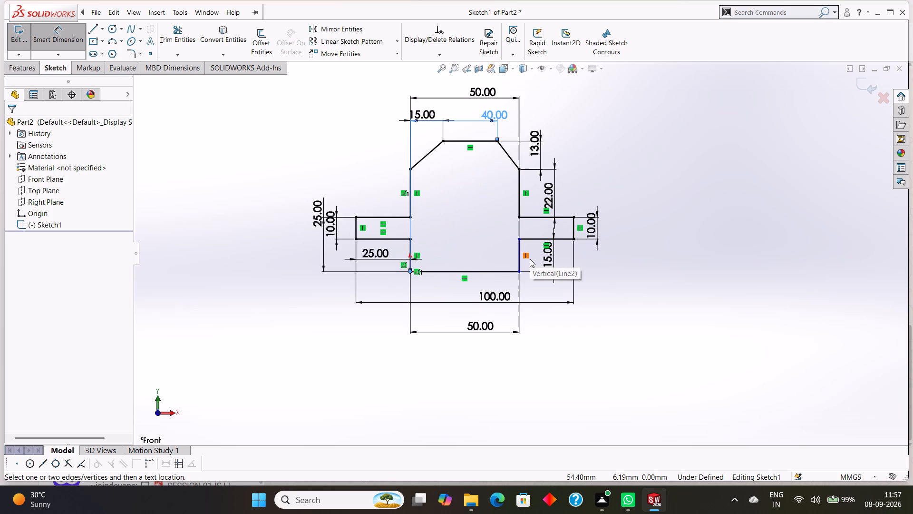
pyautogui.scroll(-2, 530, 259)
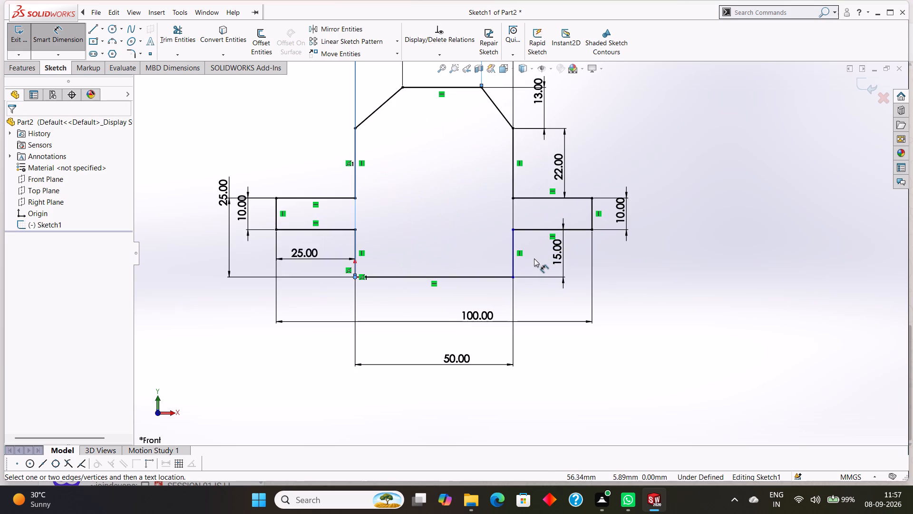
pyautogui.scroll(1, 531, 258)
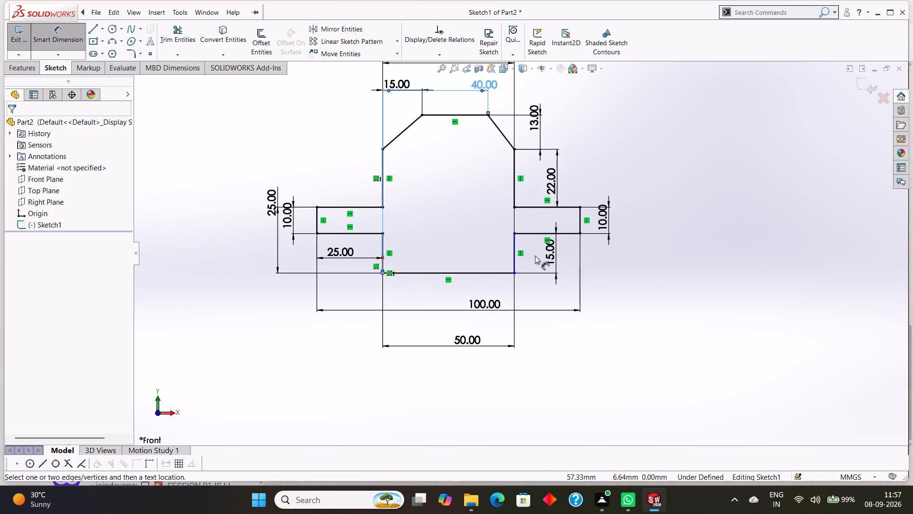
pyautogui.scroll(5, 552, 253)
pyautogui.scroll(-5, 520, 251)
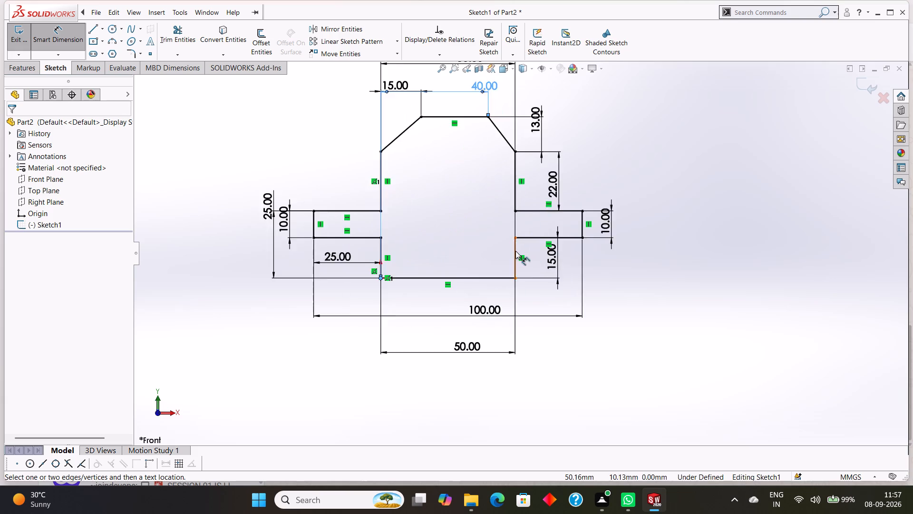
pyautogui.scroll(-5, 515, 251)
pyautogui.scroll(4, 488, 252)
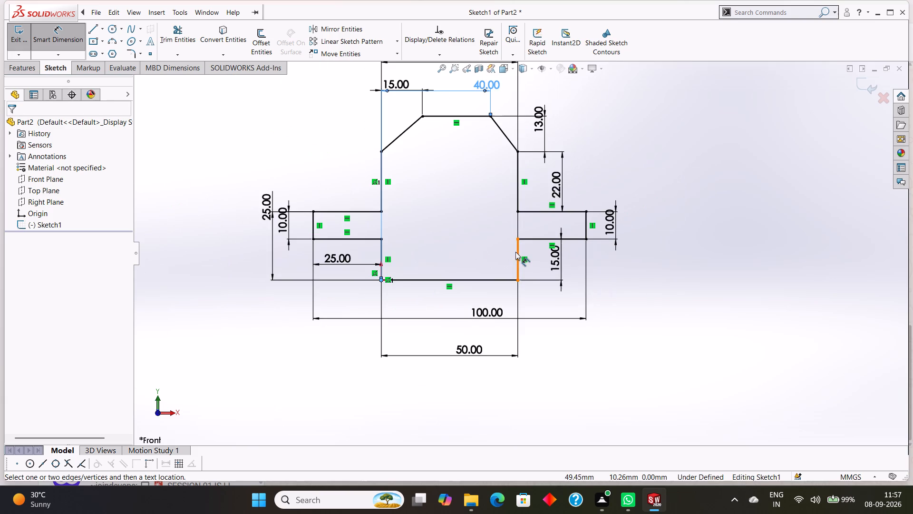
pyautogui.scroll(1, 517, 252)
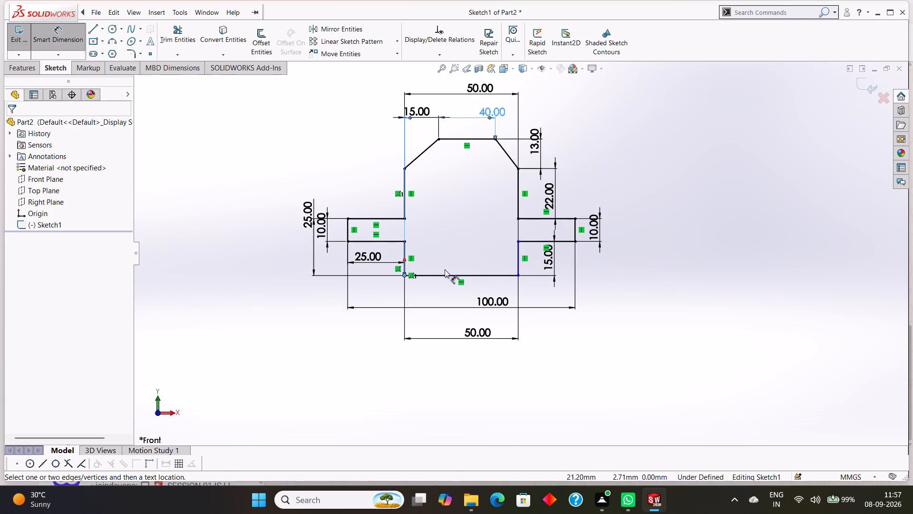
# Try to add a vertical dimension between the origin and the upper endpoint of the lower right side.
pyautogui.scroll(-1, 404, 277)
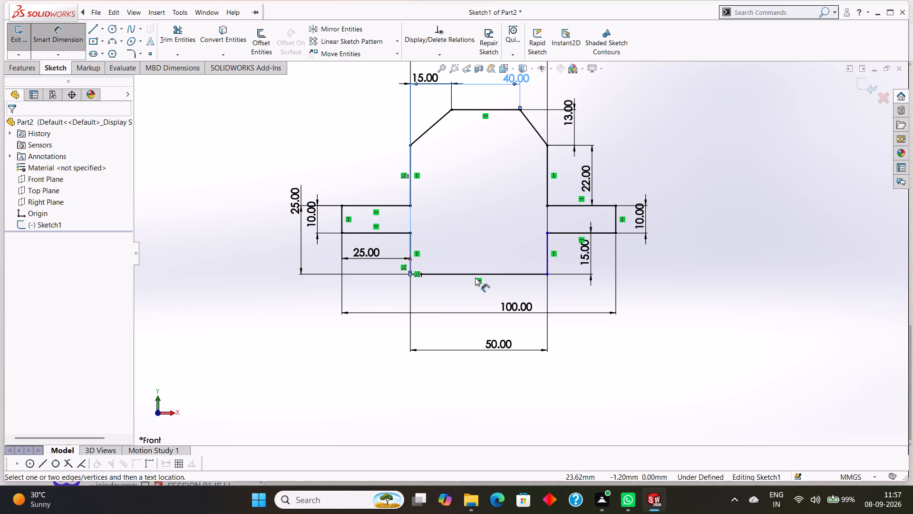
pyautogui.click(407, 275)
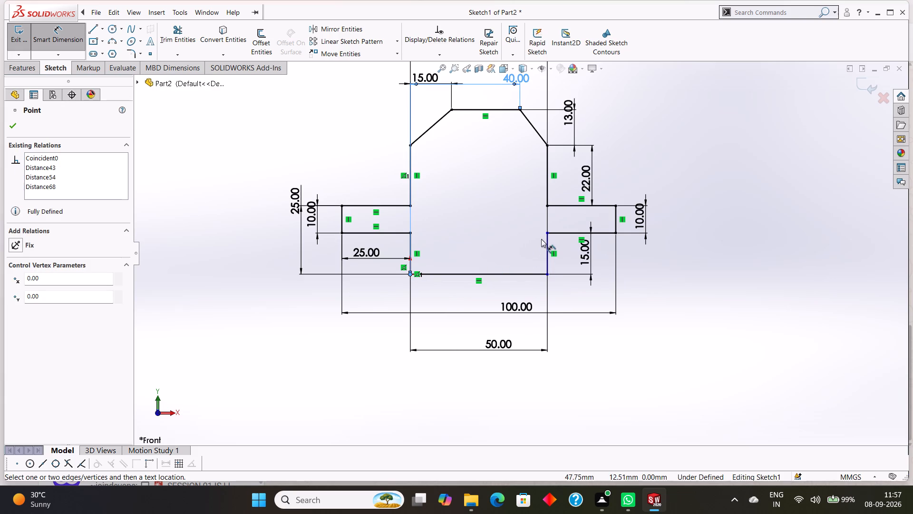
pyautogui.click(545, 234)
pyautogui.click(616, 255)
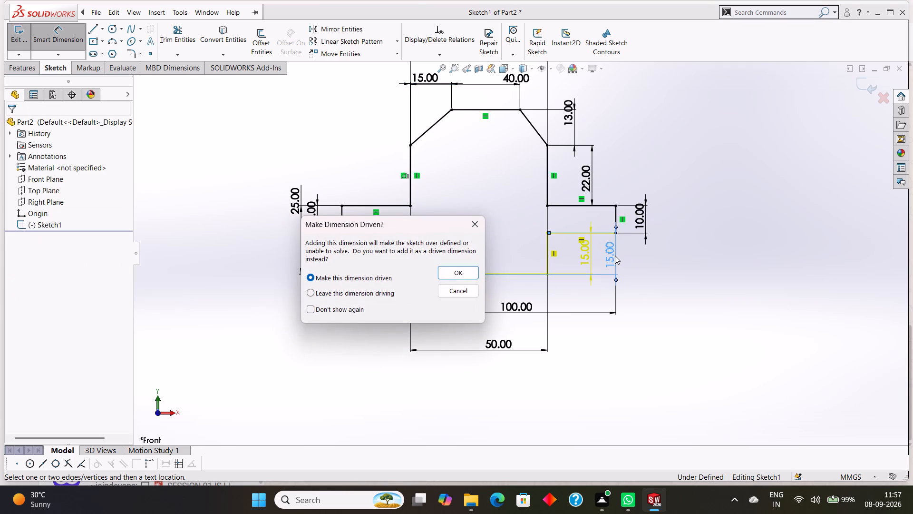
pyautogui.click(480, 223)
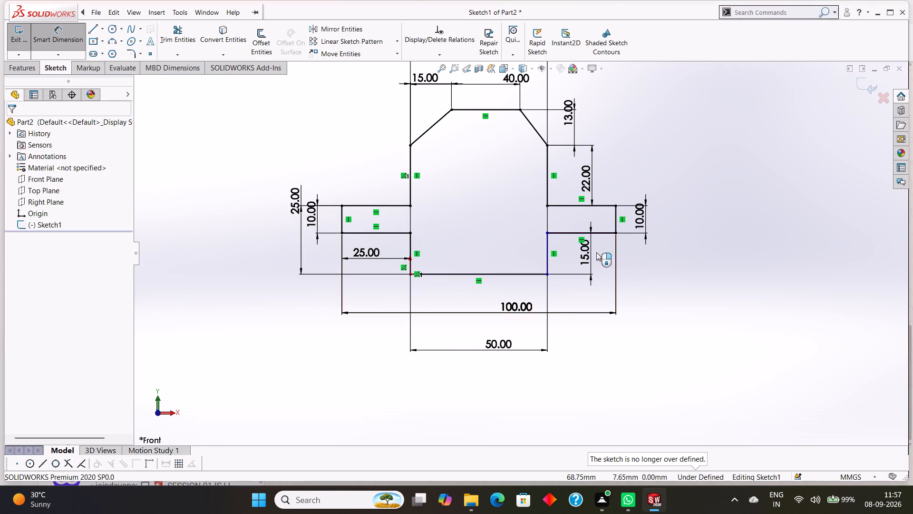
# Delete the 15 mm vertical dimension on the lower right side below the right tab.
pyautogui.rightClick(590, 250)
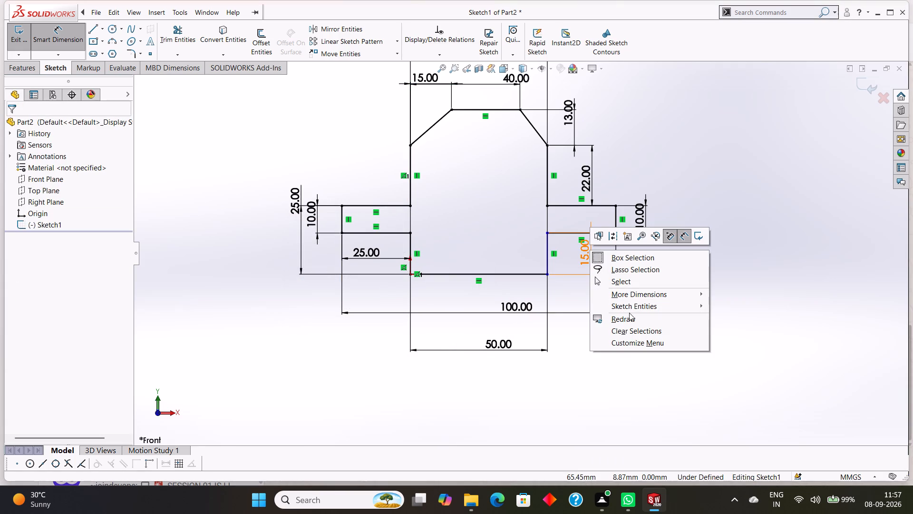
pyautogui.click(628, 285)
pyautogui.rightClick(588, 249)
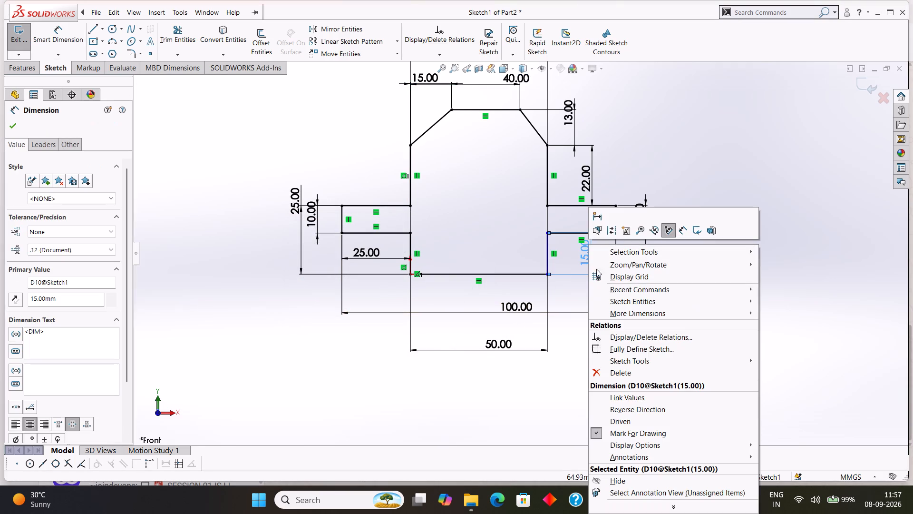
pyautogui.click(624, 368)
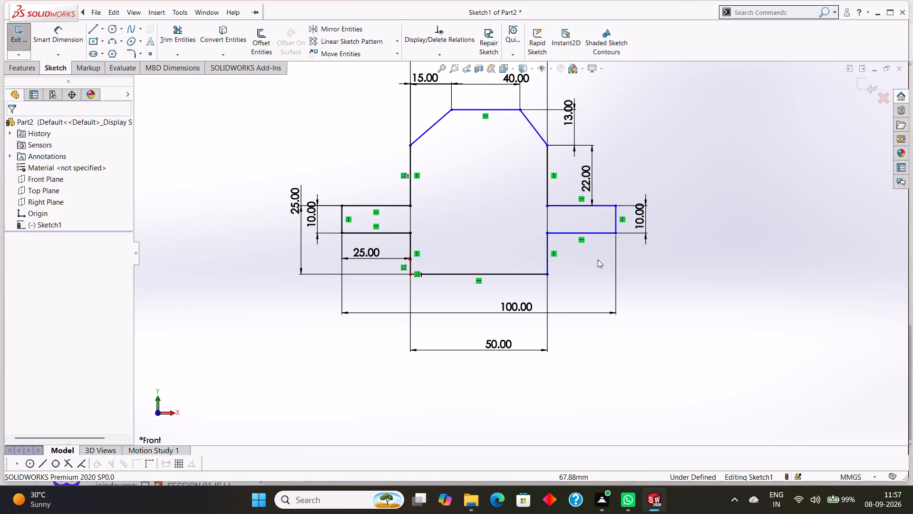
# Dimension the vertical distance between the origin and the top line's left endpoint, placed to the right of the profile.
pyautogui.scroll(1, 599, 256)
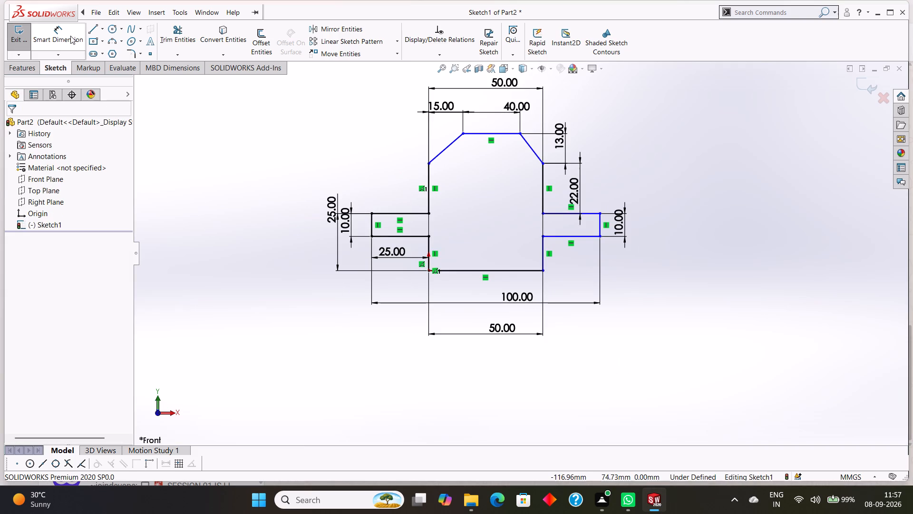
pyautogui.click(70, 36)
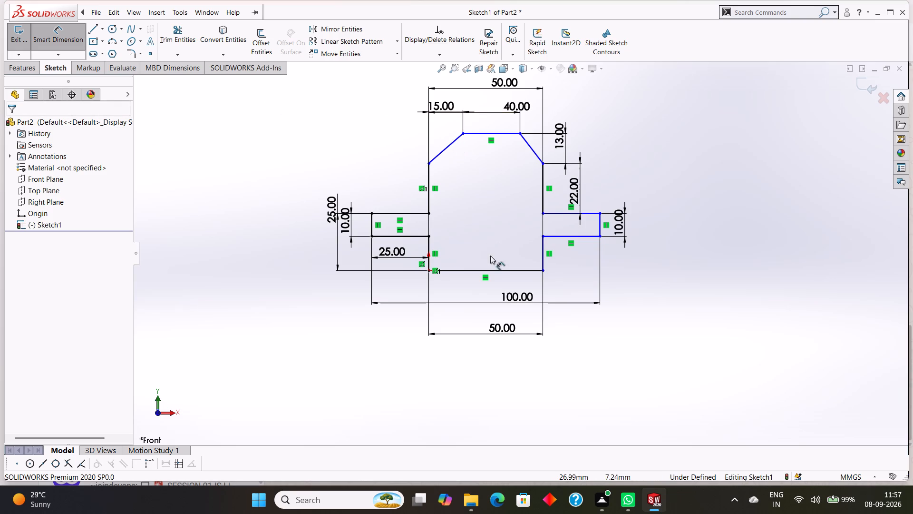
pyautogui.click(430, 268)
pyautogui.click(464, 134)
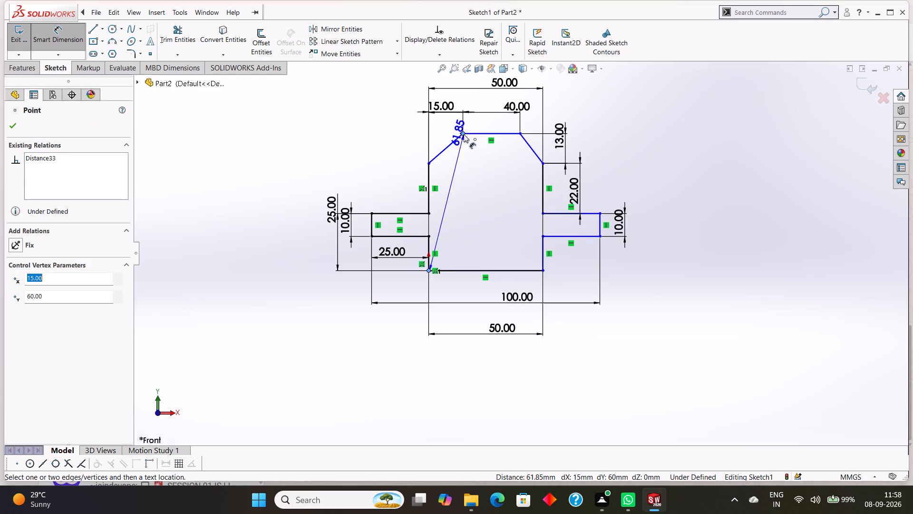
pyautogui.click(641, 171)
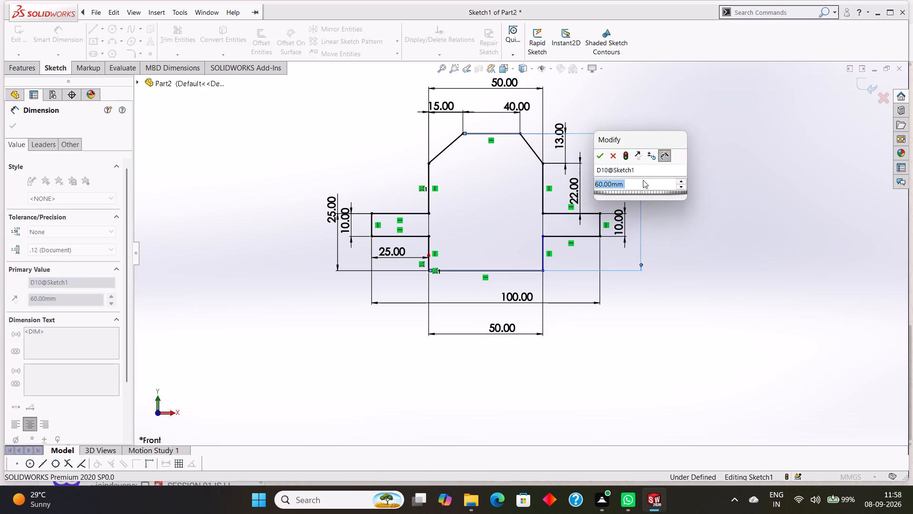
pyautogui.click(601, 157)
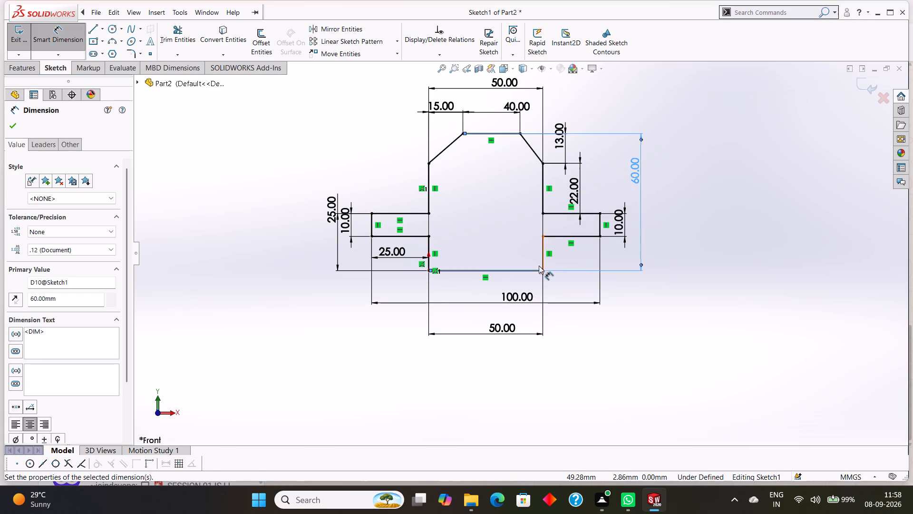
# Dimension the horizontal distance between the origin and the upper endpoint of the lower right side, placed below the 100 mm overall width dimension.
pyautogui.scroll(-4, 521, 272)
pyautogui.scroll(3, 565, 254)
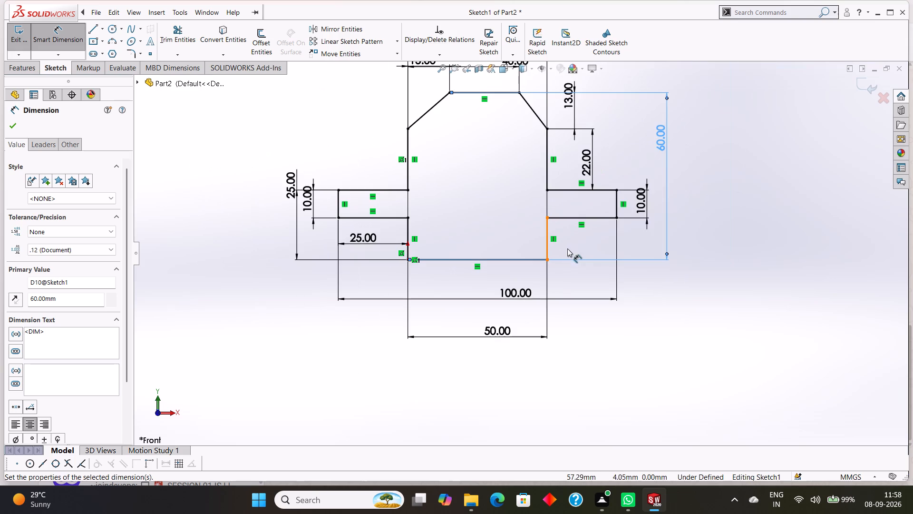
pyautogui.click(407, 258)
pyautogui.click(547, 216)
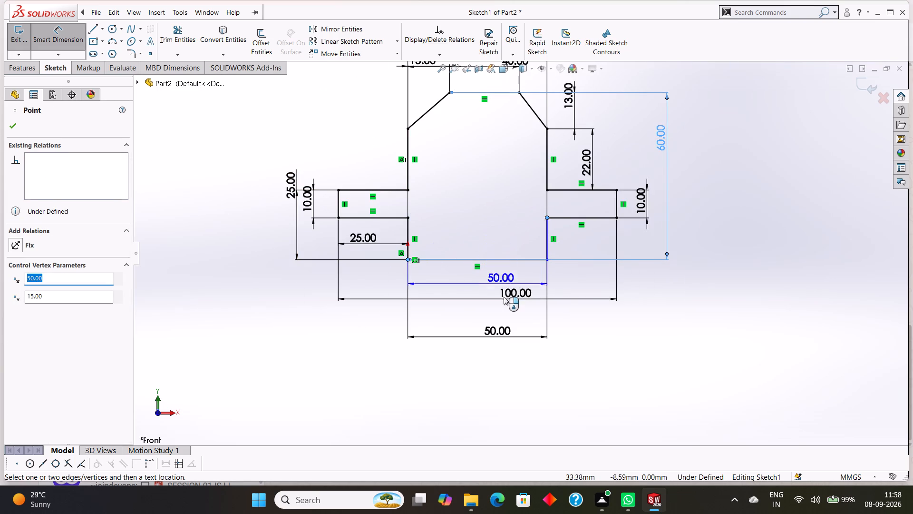
pyautogui.click(506, 315)
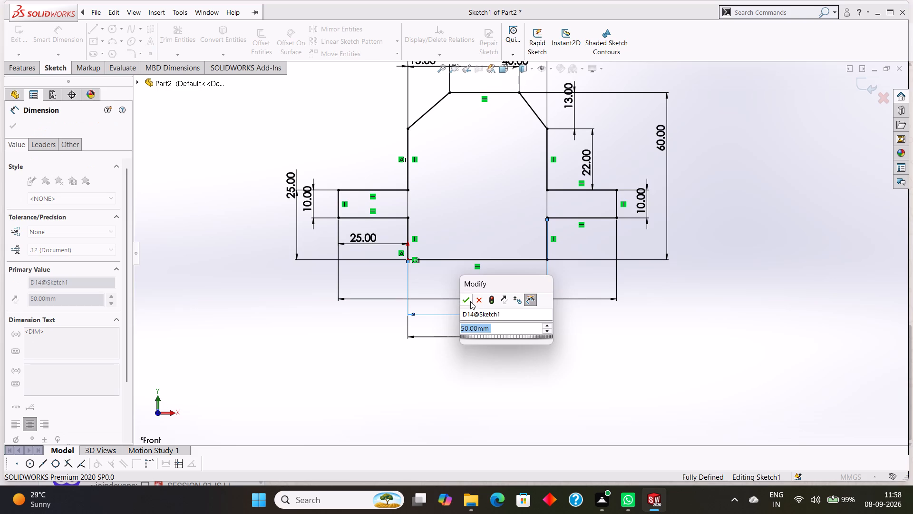
pyautogui.click(470, 300)
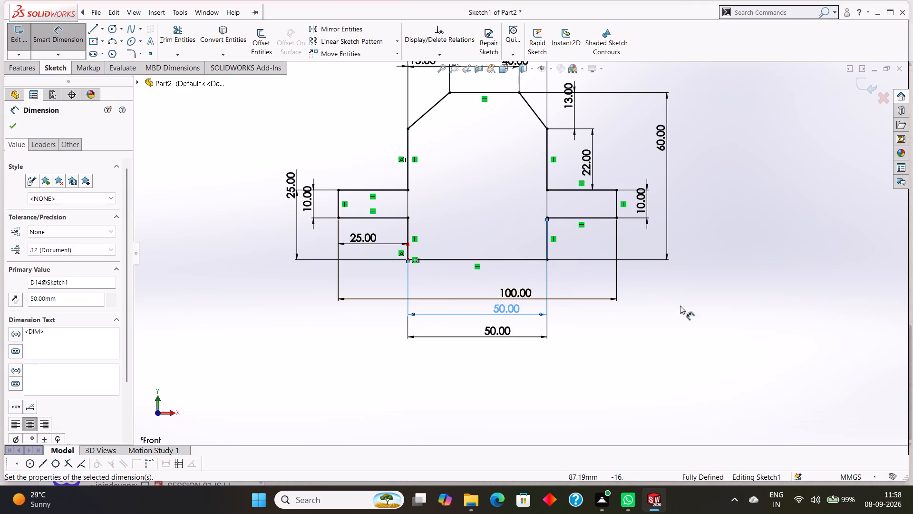
pyautogui.click(748, 305)
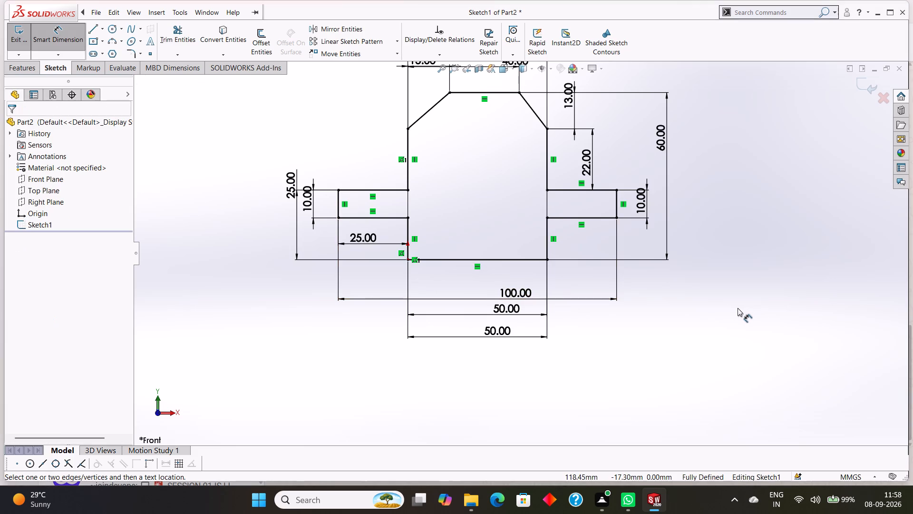
# Extrude the fully dimensioned profile as a blind boss 40 mm deep from the sketch plane.
pyautogui.scroll(-4, 535, 227)
pyautogui.scroll(5, 563, 227)
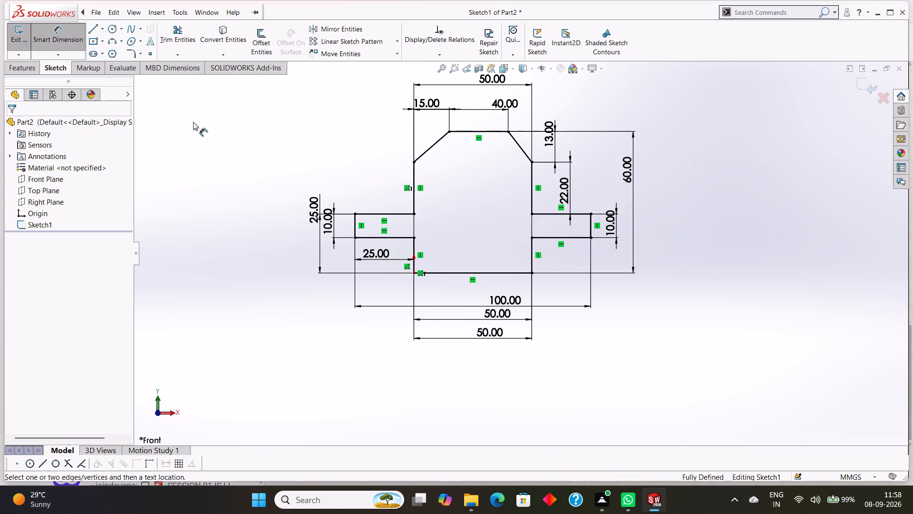
pyautogui.click(35, 71)
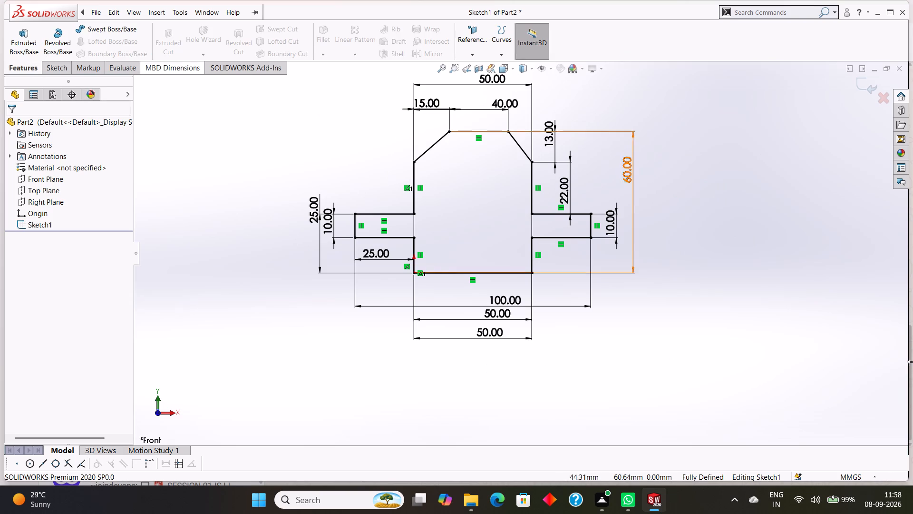
pyautogui.click(25, 38)
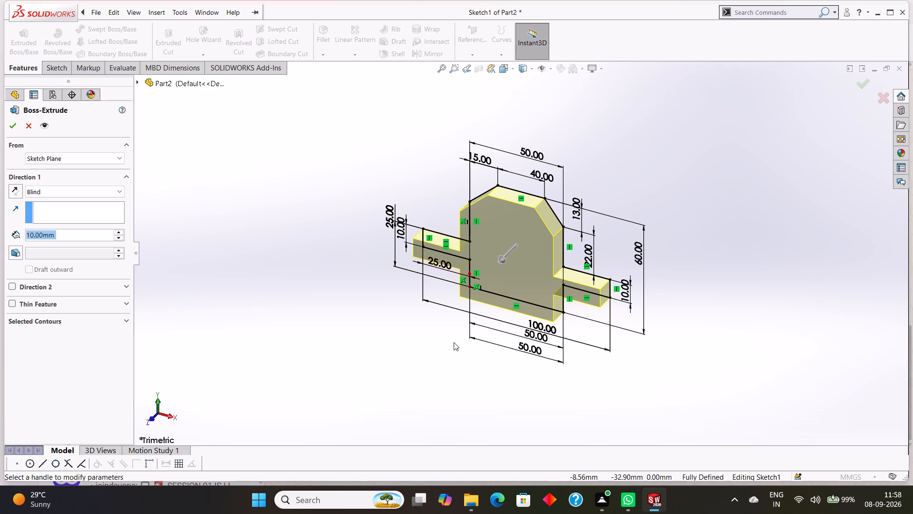
pyautogui.write('40')
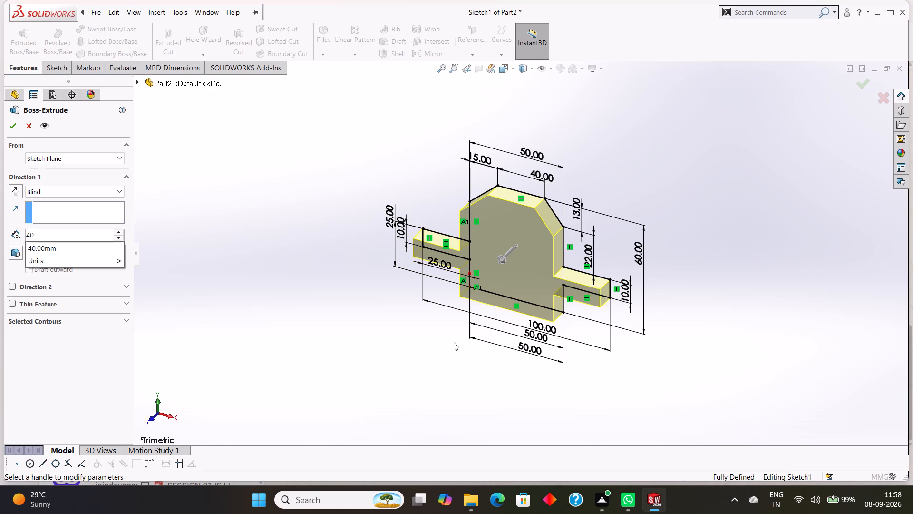
pyautogui.press('Return')
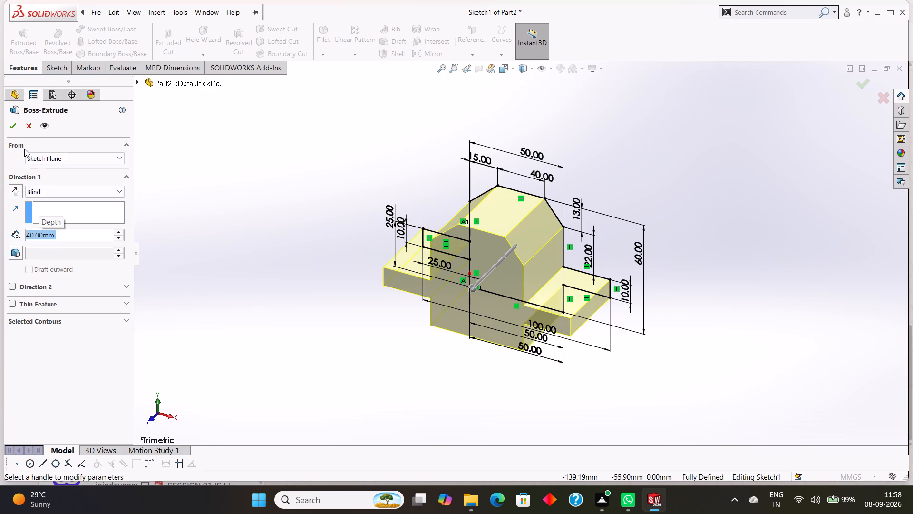
pyautogui.click(13, 126)
pyautogui.click(631, 192)
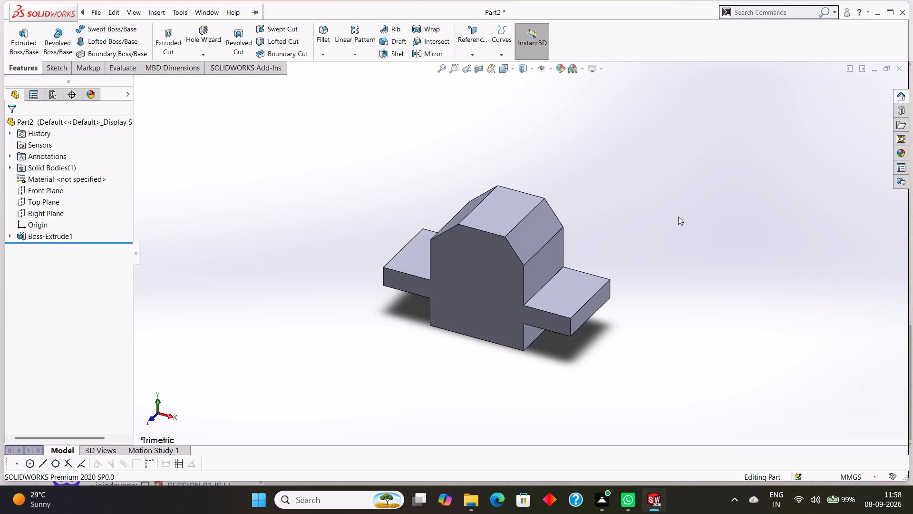
# Start a center-point circle sketch on the extruded body's front face, viewed normal to that face.
pyautogui.click(473, 281)
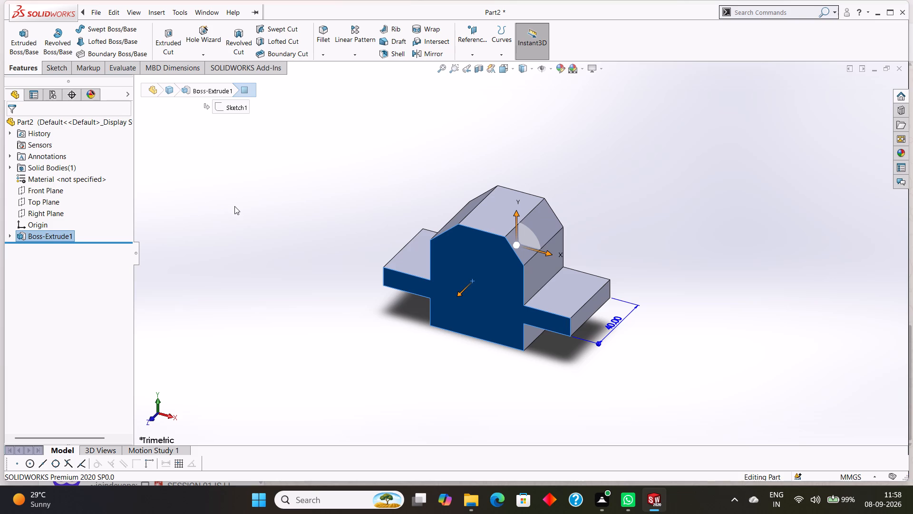
pyautogui.hotkey('ctrl', '8')
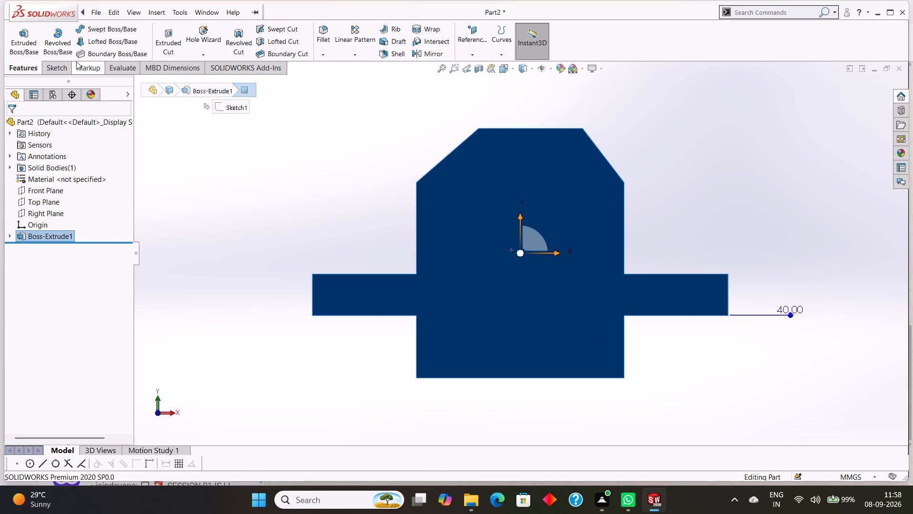
pyautogui.click(54, 69)
pyautogui.click(124, 30)
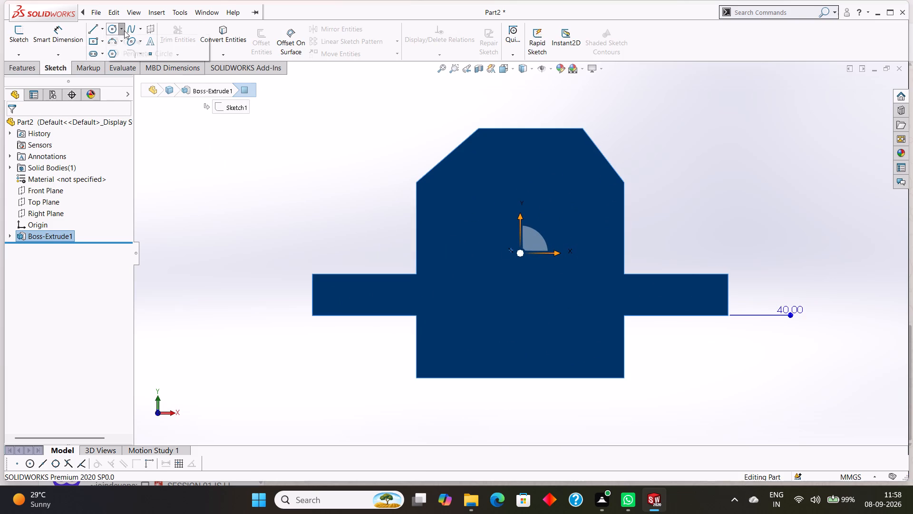
pyautogui.click(122, 41)
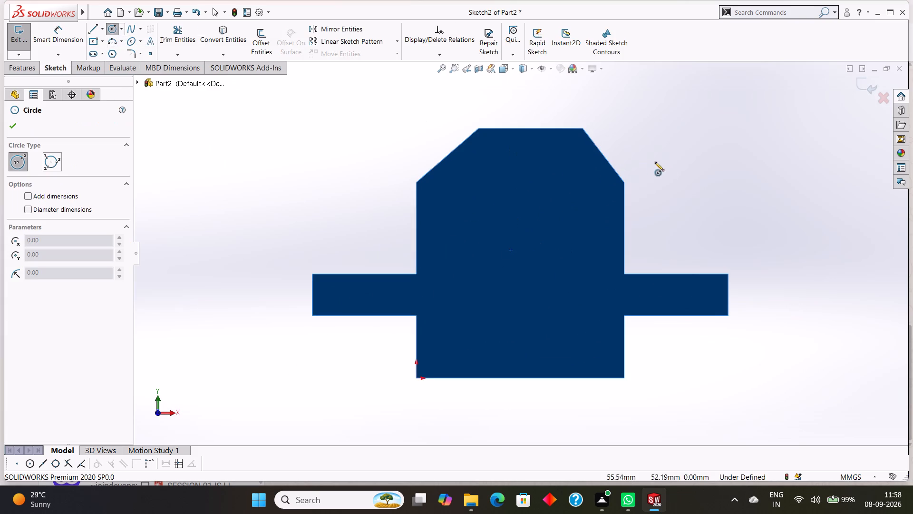
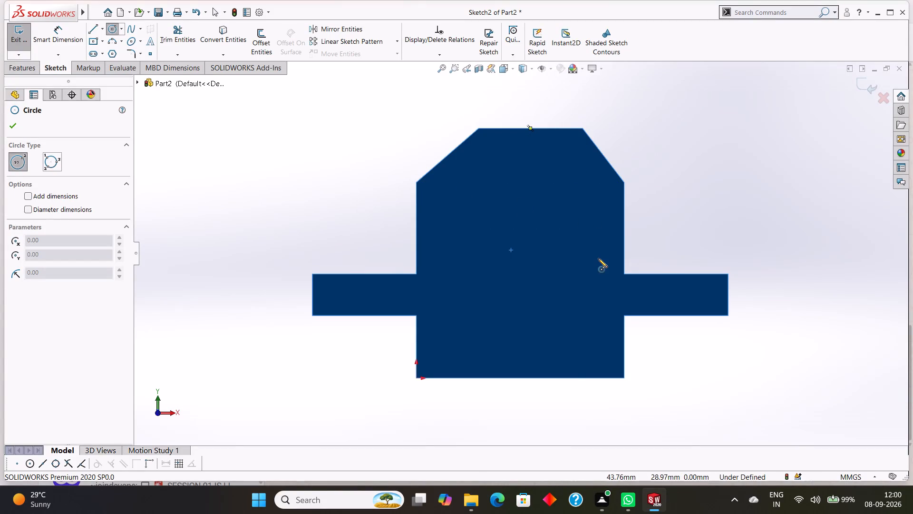
# Draw a vertical construction centerline 30 mm long upward from the front face's bottom-right corner.
pyautogui.press('Escape')
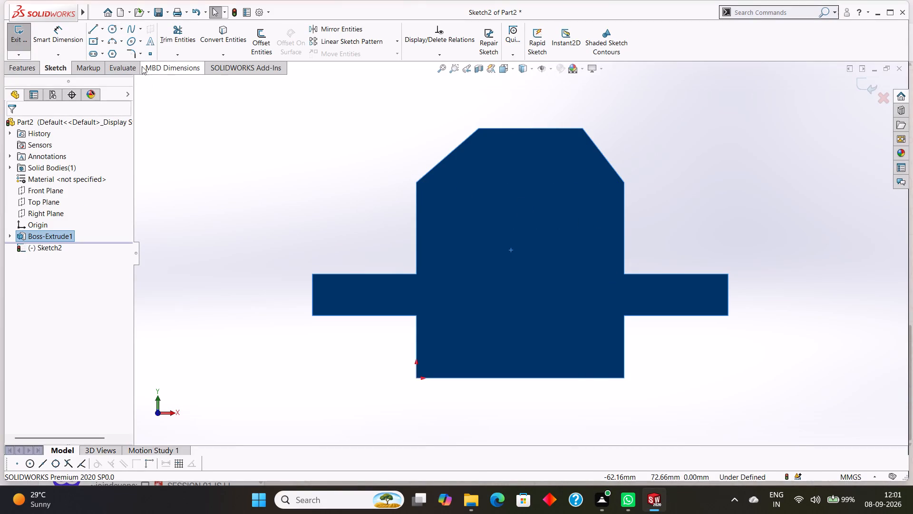
pyautogui.click(101, 30)
pyautogui.click(105, 51)
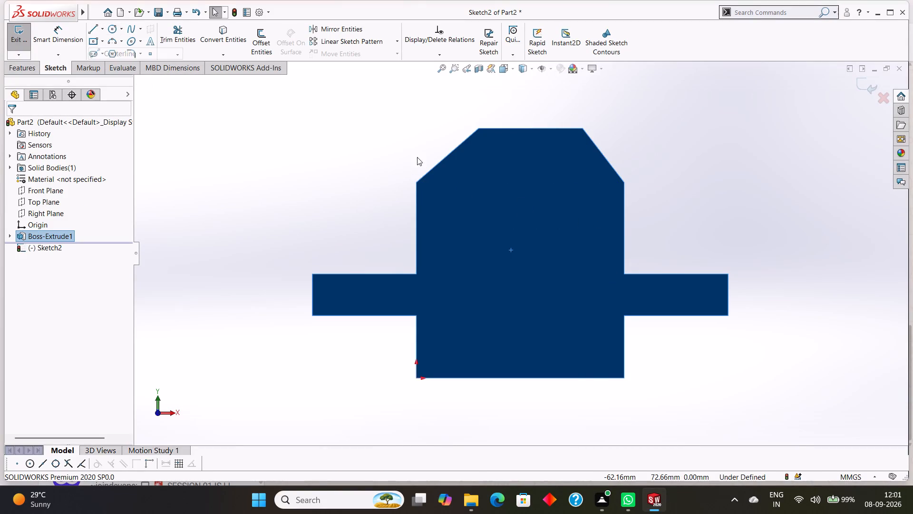
pyautogui.click(623, 379)
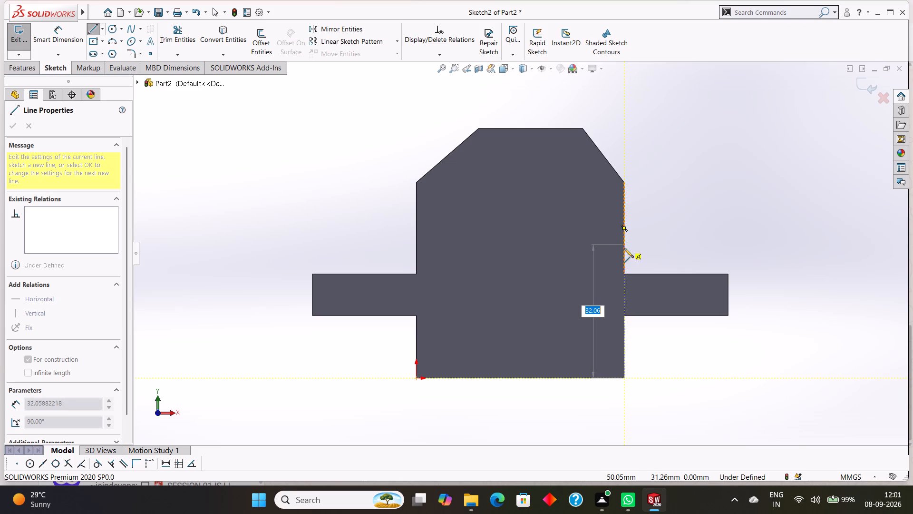
pyautogui.write('30')
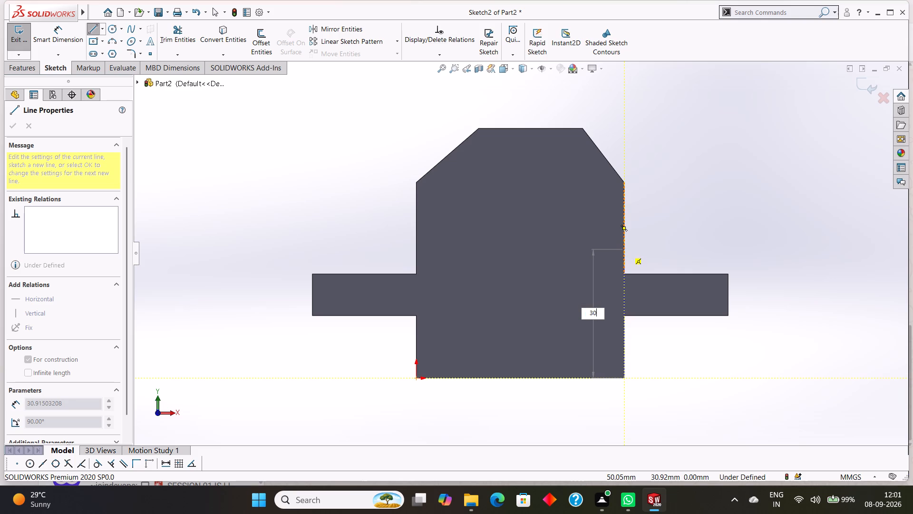
pyautogui.press('Return')
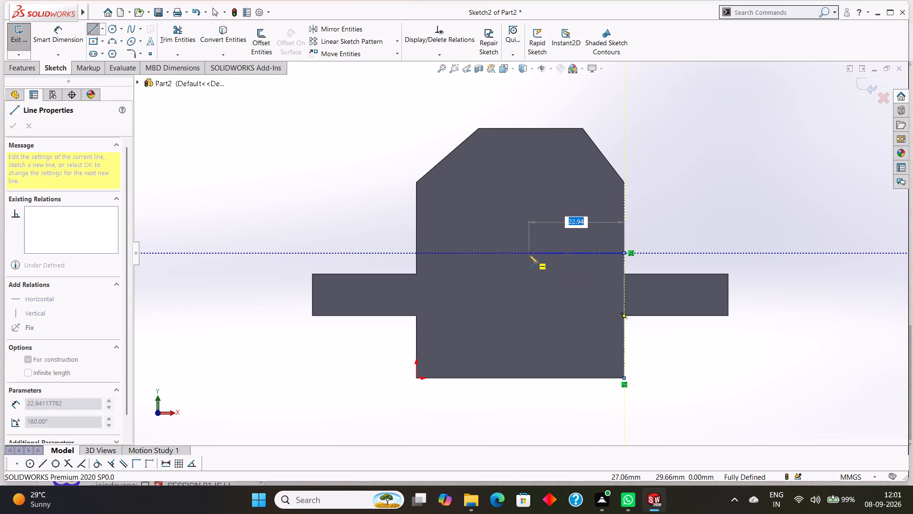
pyautogui.rightClick(529, 255)
pyautogui.click(554, 263)
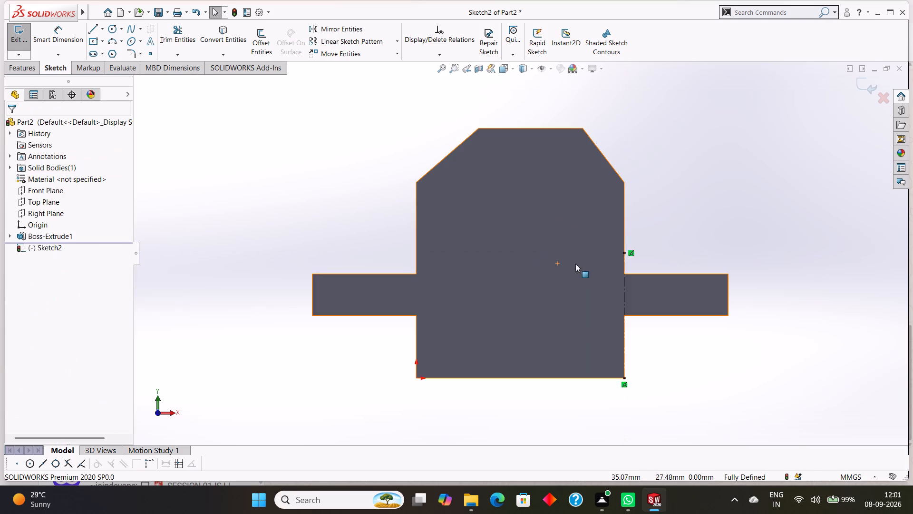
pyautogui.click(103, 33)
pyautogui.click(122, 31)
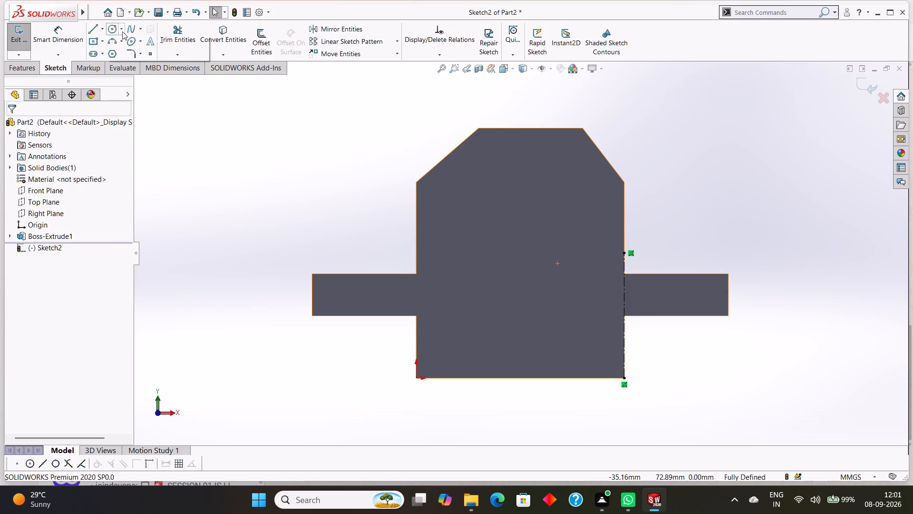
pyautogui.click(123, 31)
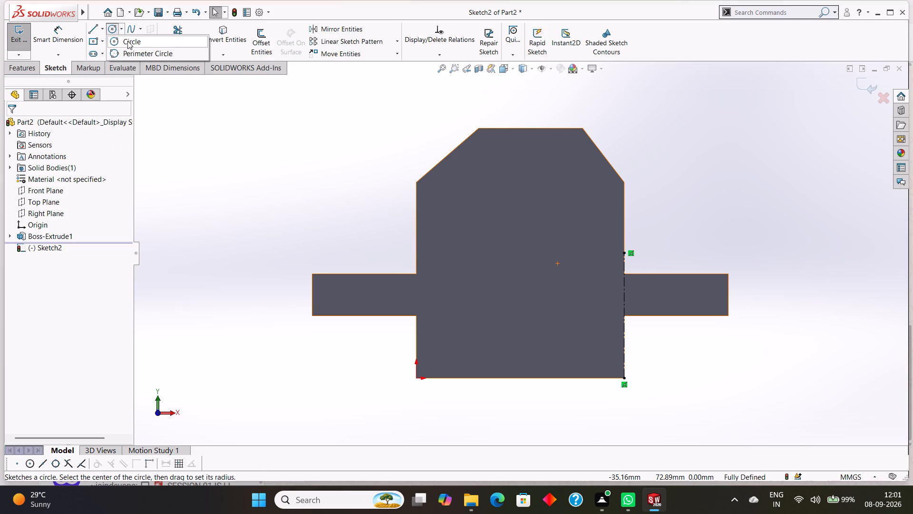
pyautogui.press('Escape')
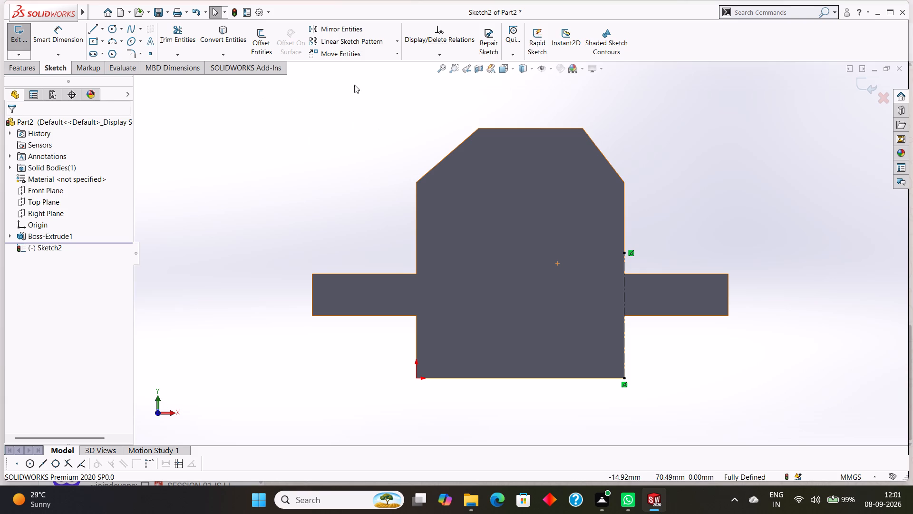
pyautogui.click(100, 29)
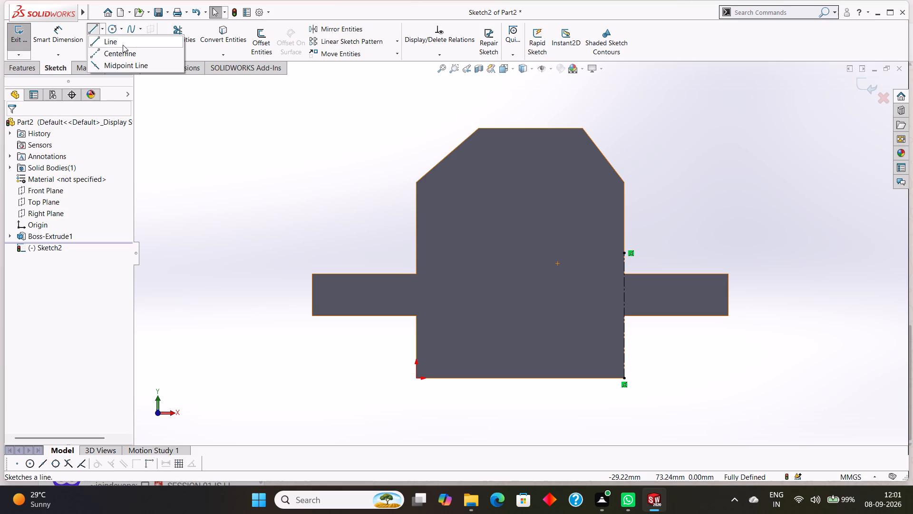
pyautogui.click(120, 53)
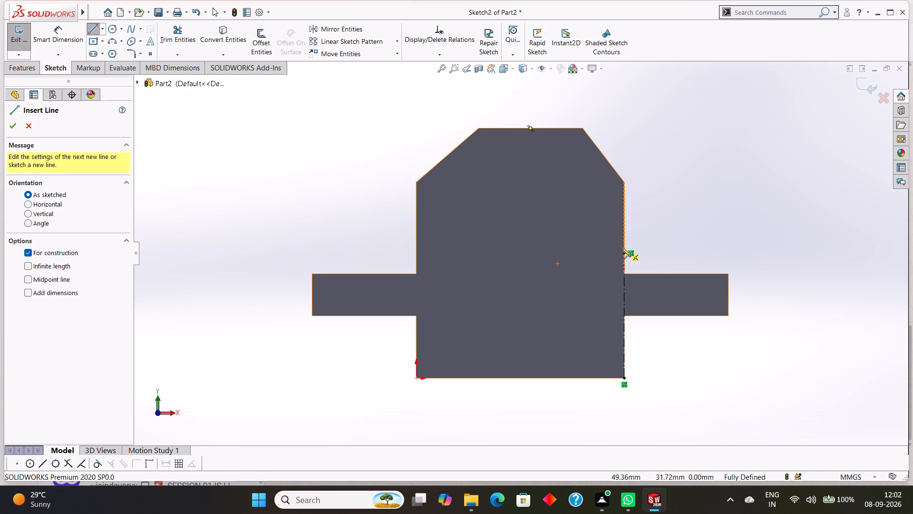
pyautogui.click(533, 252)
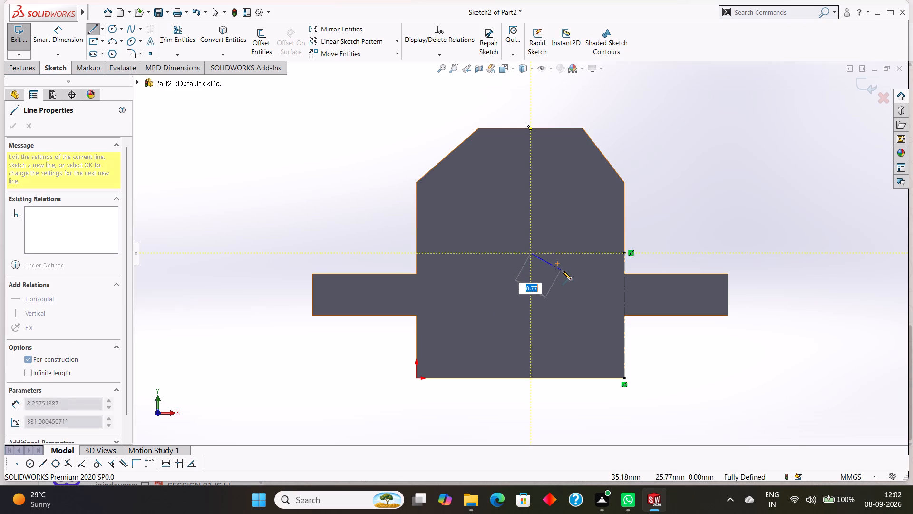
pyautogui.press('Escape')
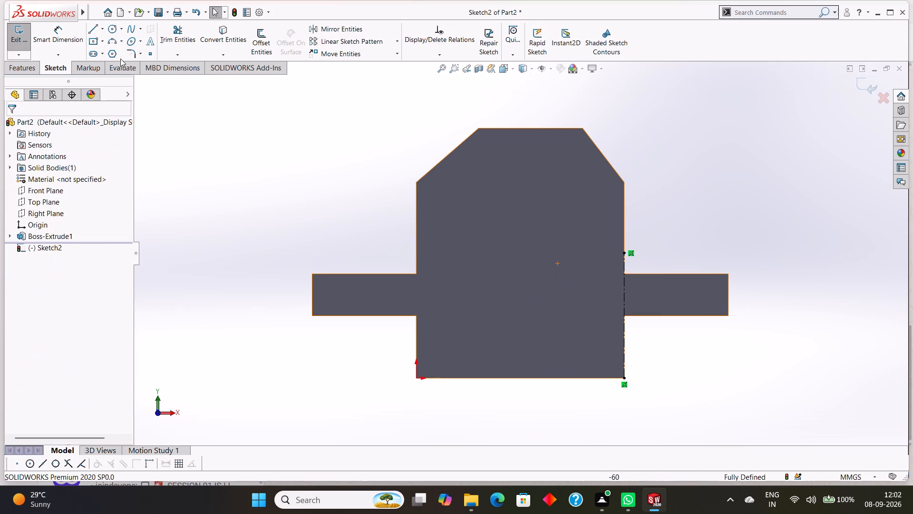
# Sketch a circle of about 9.4 mm radius, centered below the top edge's midpoint and level with the construction line's upper end.
pyautogui.click(121, 29)
pyautogui.click(130, 42)
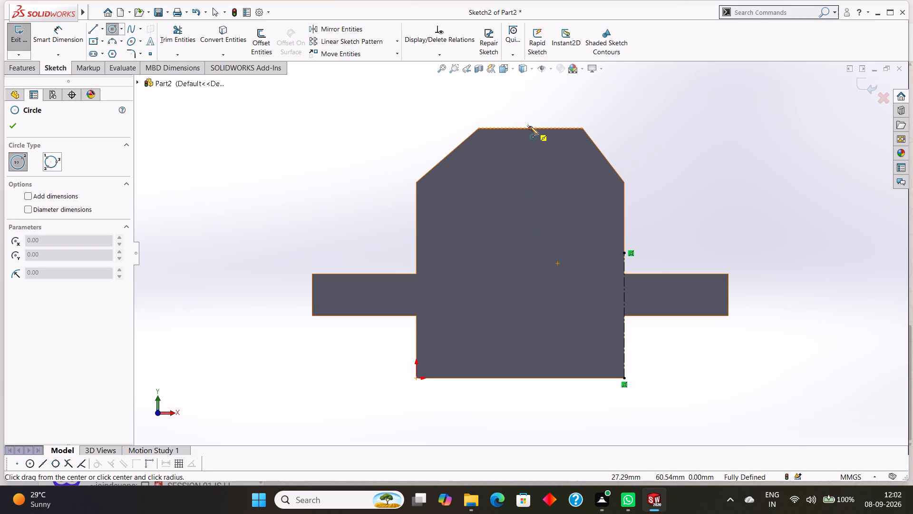
pyautogui.click(532, 255)
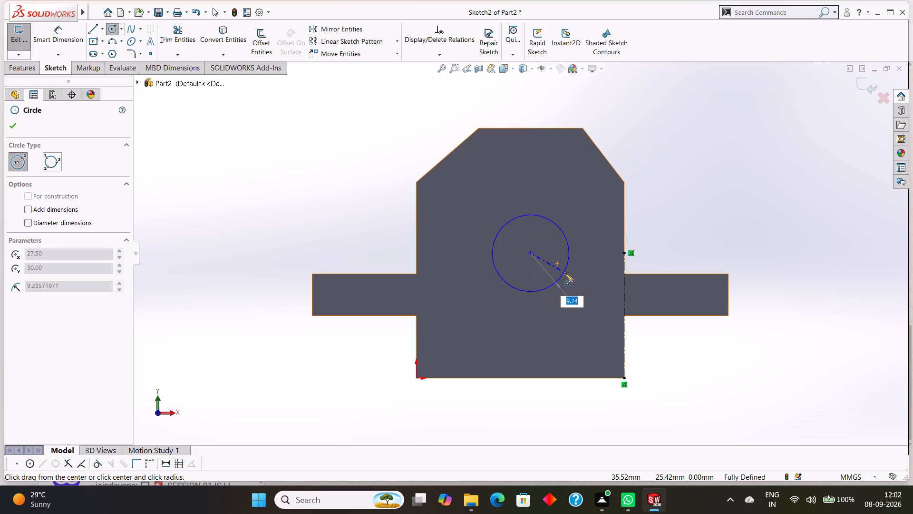
pyautogui.click(564, 273)
pyautogui.rightClick(684, 186)
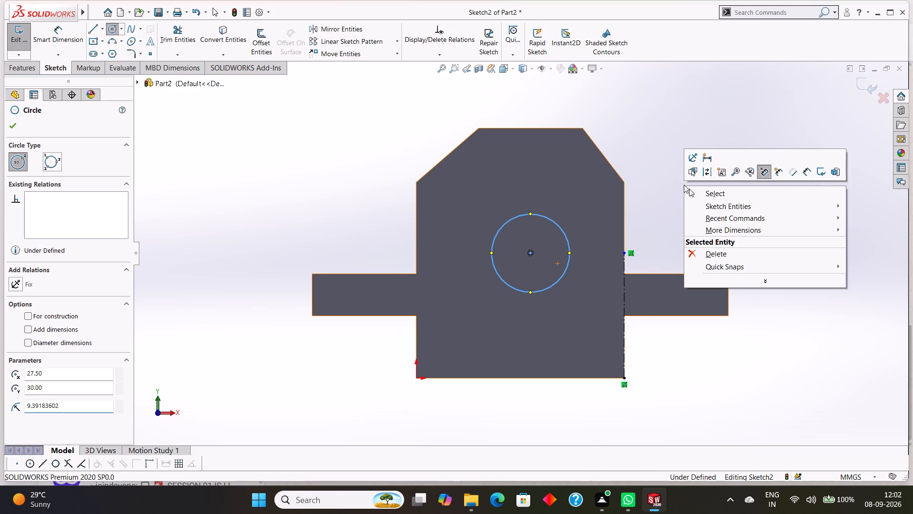
pyautogui.click(704, 193)
# Delete the vertical construction line along the front face's right side.
pyautogui.rightClick(624, 295)
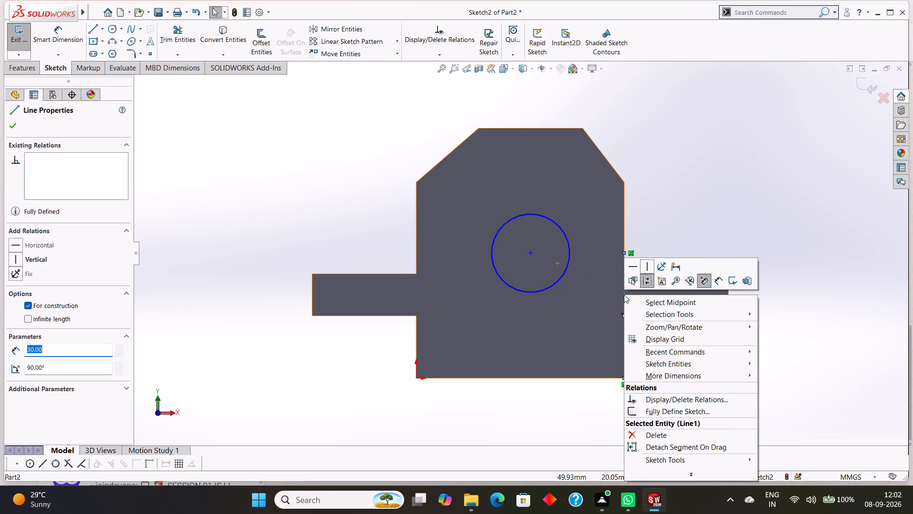
pyautogui.click(667, 437)
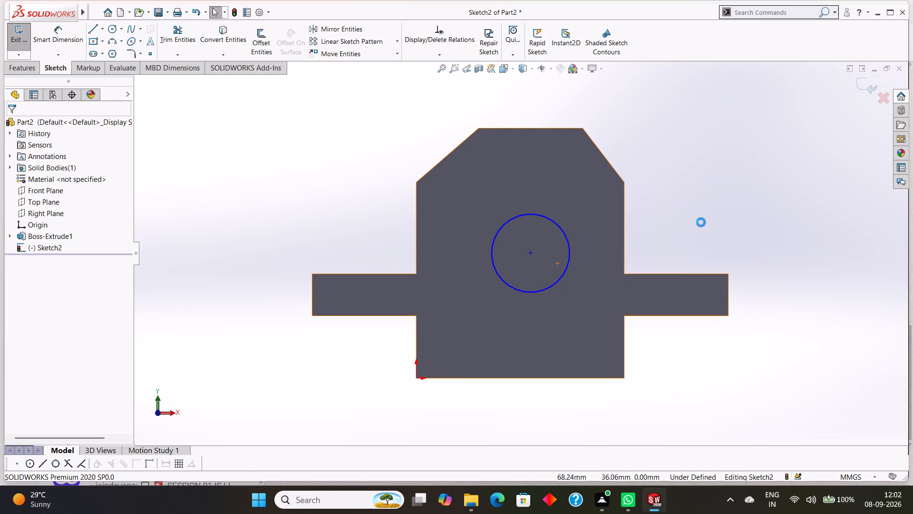
# Dimension the circle with a diameter of 30 mm, placing the dimension beside it on the front face.
pyautogui.scroll(1, 703, 221)
pyautogui.moveTo(703, 220); pyautogui.dragTo(691, 283, button='middle')
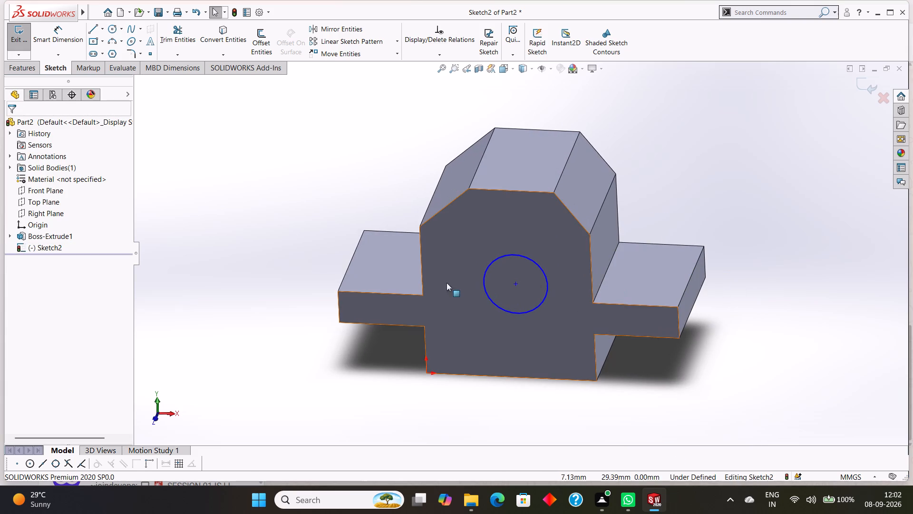
pyautogui.click(53, 31)
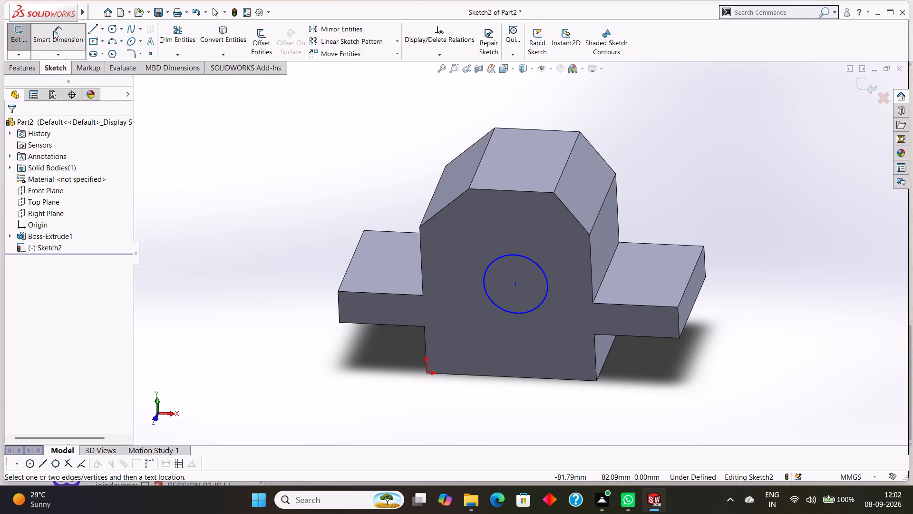
pyautogui.click(535, 262)
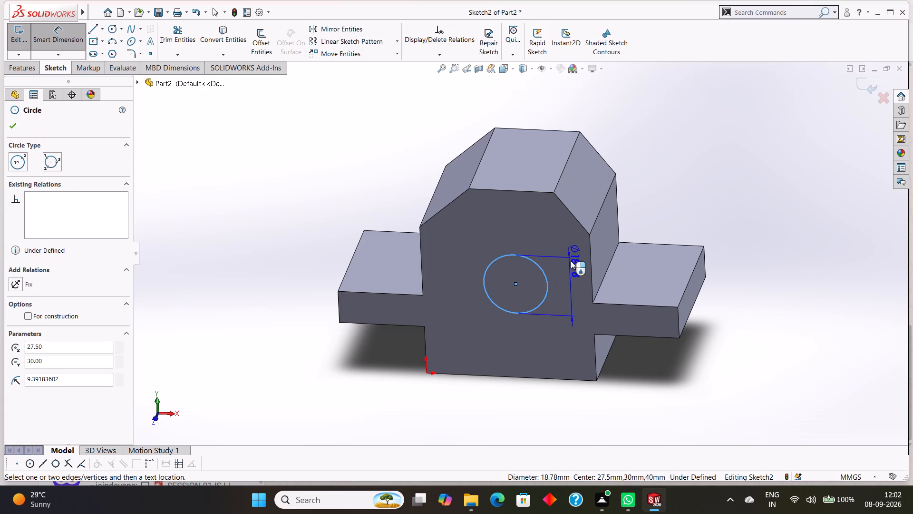
pyautogui.click(571, 261)
pyautogui.write('30')
pyautogui.press('Return')
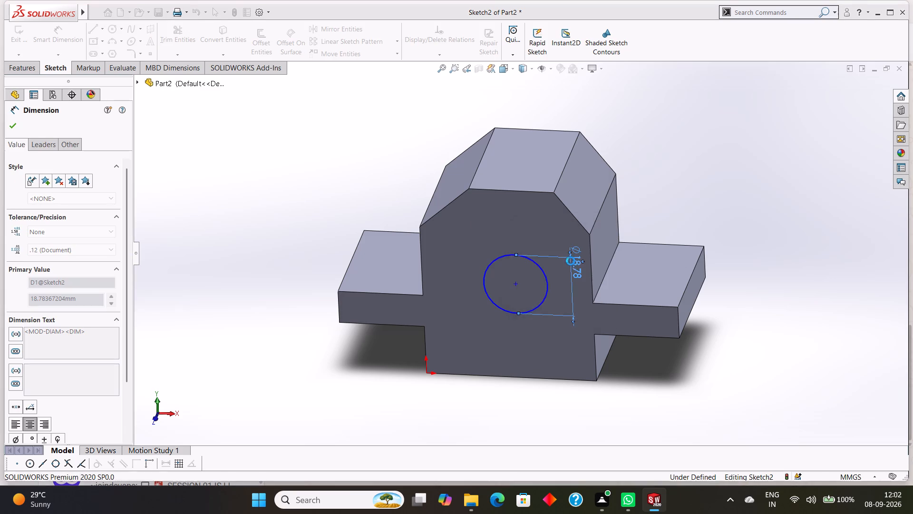
pyautogui.click(12, 125)
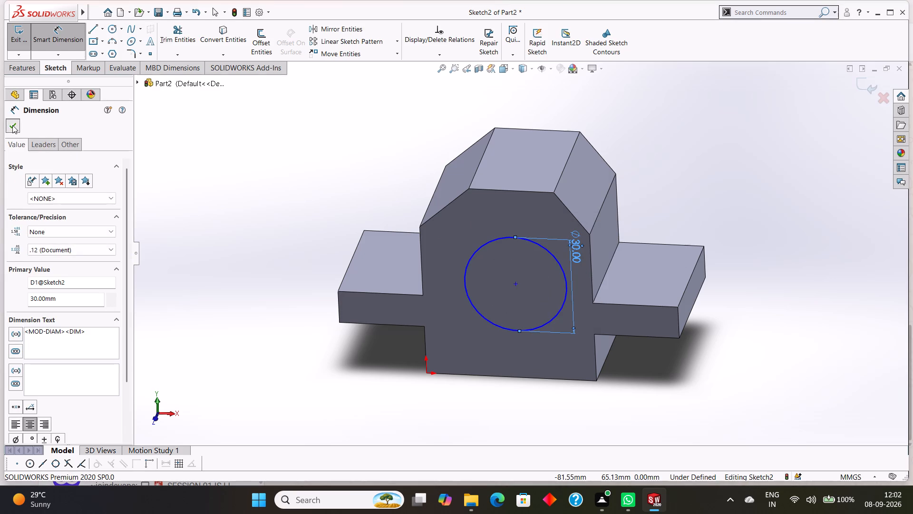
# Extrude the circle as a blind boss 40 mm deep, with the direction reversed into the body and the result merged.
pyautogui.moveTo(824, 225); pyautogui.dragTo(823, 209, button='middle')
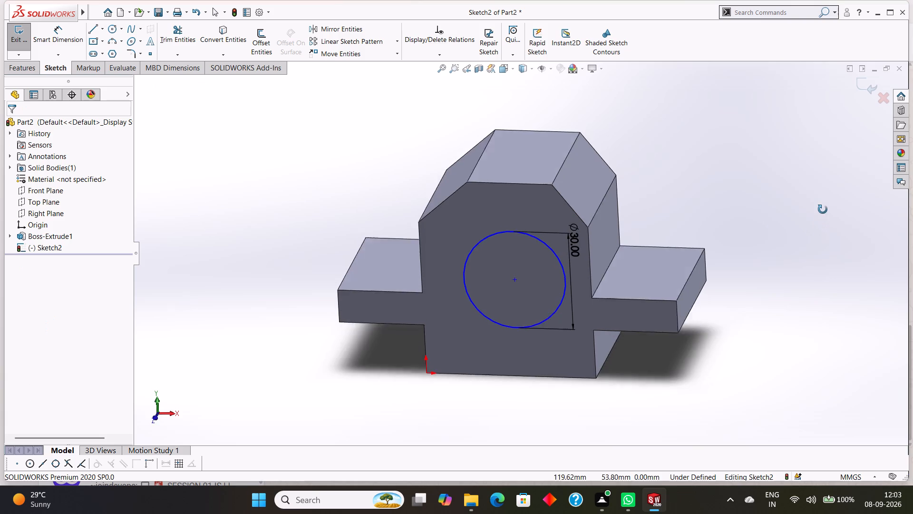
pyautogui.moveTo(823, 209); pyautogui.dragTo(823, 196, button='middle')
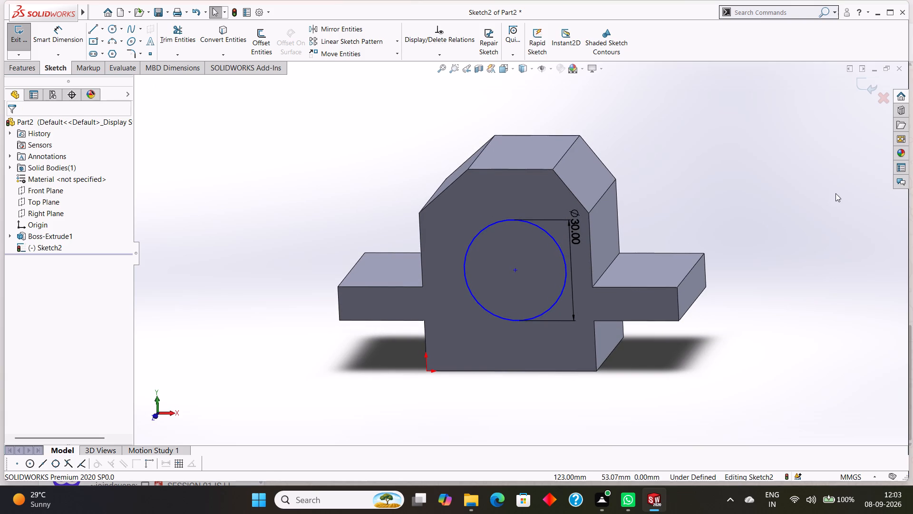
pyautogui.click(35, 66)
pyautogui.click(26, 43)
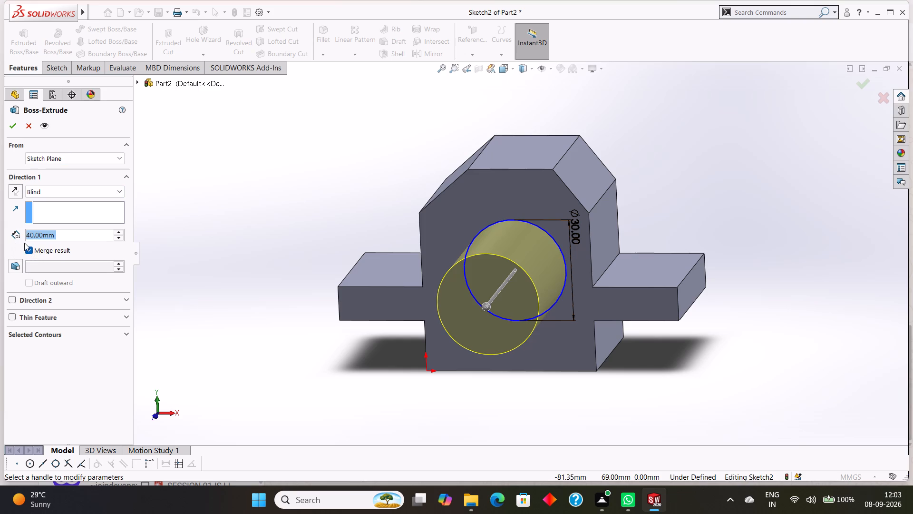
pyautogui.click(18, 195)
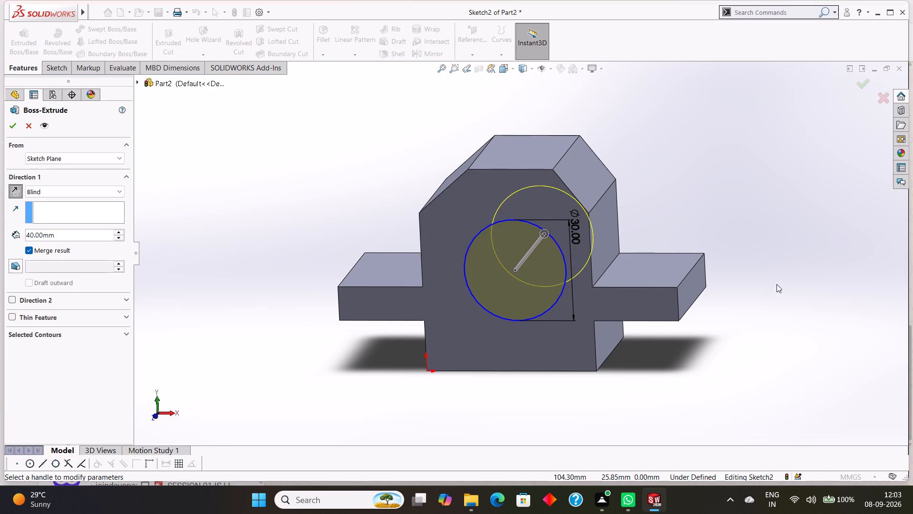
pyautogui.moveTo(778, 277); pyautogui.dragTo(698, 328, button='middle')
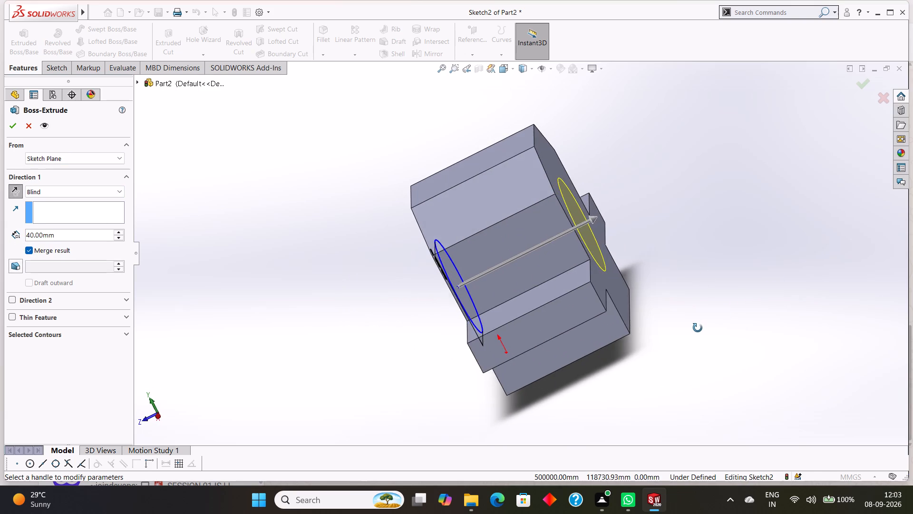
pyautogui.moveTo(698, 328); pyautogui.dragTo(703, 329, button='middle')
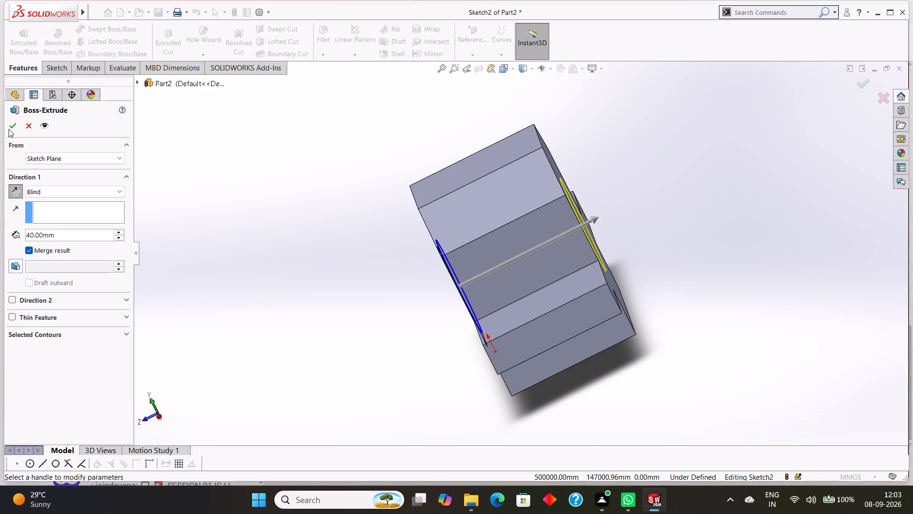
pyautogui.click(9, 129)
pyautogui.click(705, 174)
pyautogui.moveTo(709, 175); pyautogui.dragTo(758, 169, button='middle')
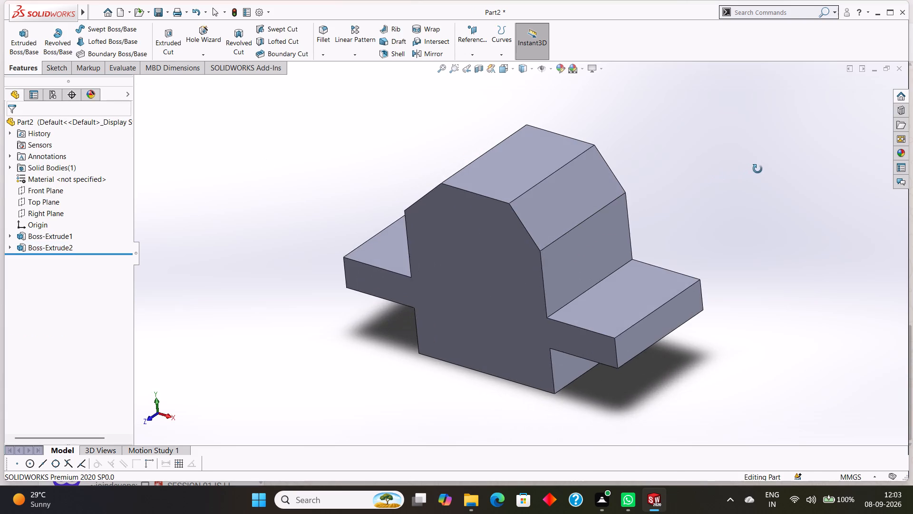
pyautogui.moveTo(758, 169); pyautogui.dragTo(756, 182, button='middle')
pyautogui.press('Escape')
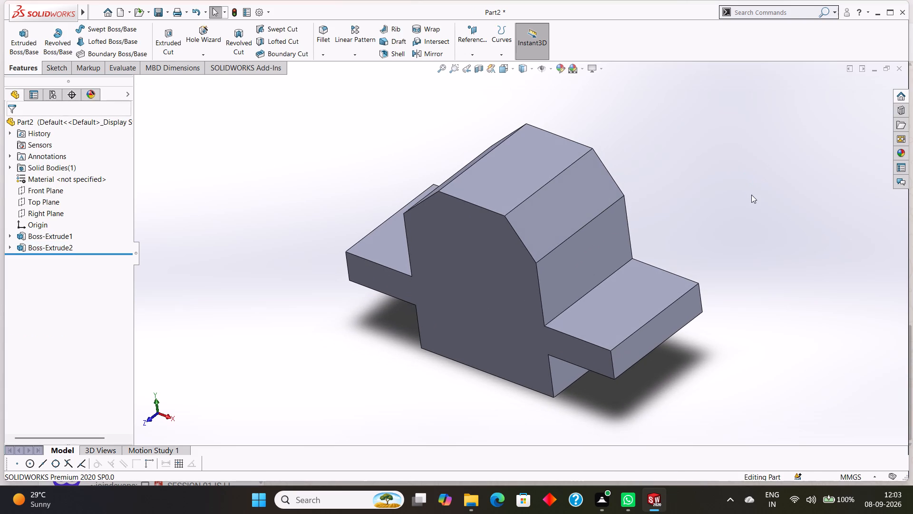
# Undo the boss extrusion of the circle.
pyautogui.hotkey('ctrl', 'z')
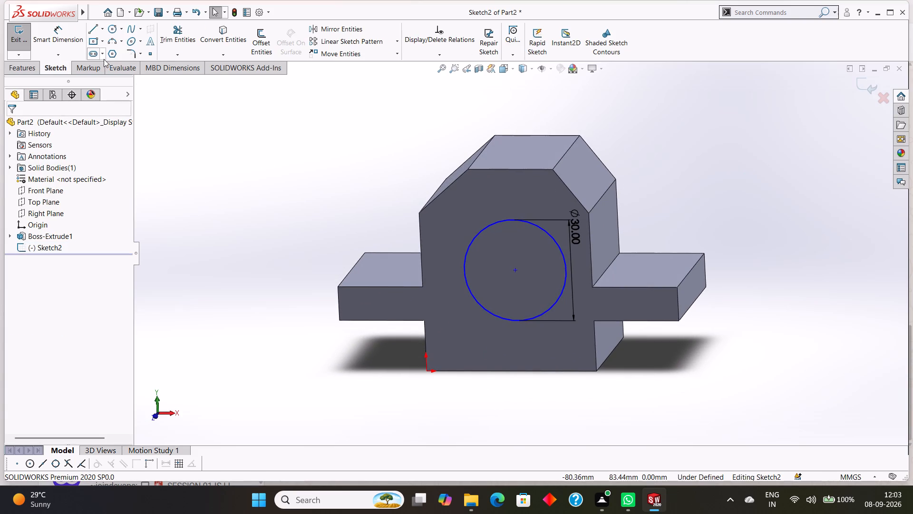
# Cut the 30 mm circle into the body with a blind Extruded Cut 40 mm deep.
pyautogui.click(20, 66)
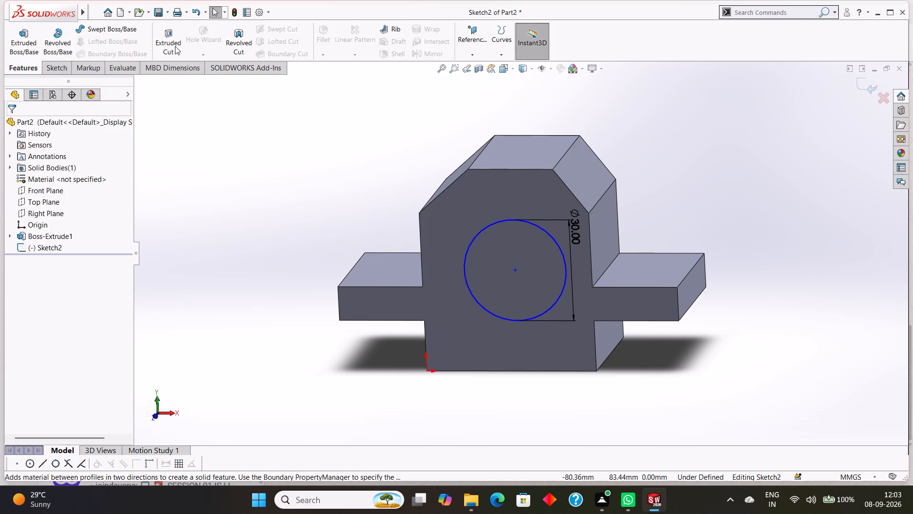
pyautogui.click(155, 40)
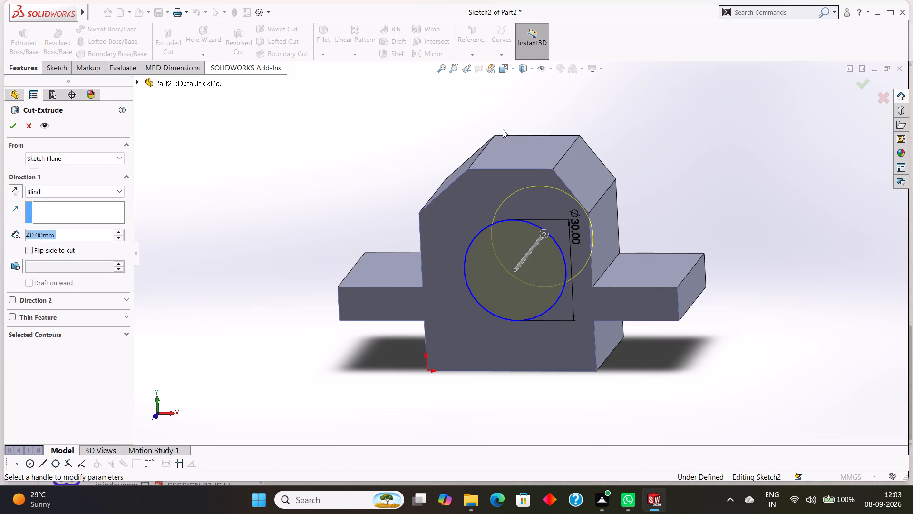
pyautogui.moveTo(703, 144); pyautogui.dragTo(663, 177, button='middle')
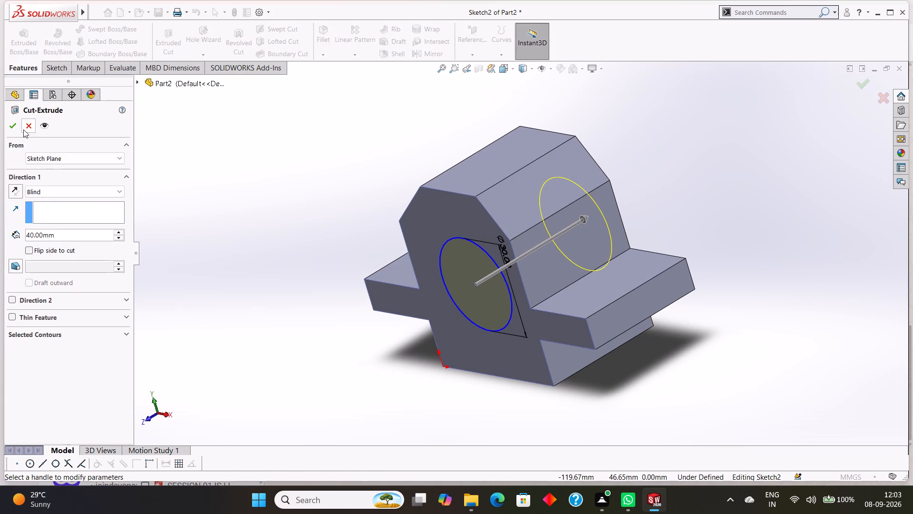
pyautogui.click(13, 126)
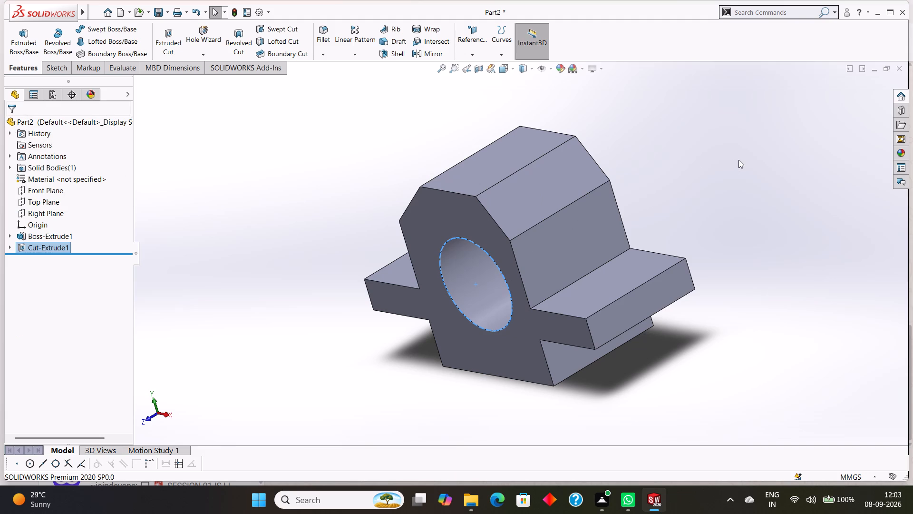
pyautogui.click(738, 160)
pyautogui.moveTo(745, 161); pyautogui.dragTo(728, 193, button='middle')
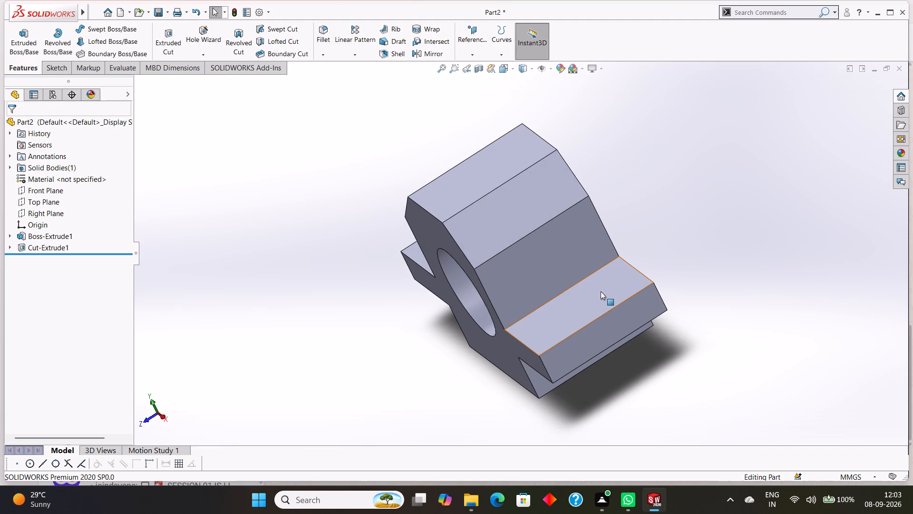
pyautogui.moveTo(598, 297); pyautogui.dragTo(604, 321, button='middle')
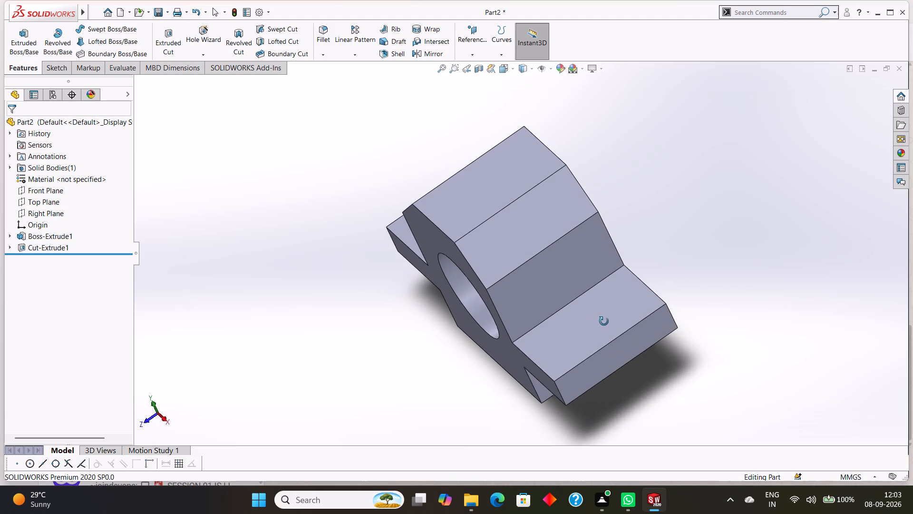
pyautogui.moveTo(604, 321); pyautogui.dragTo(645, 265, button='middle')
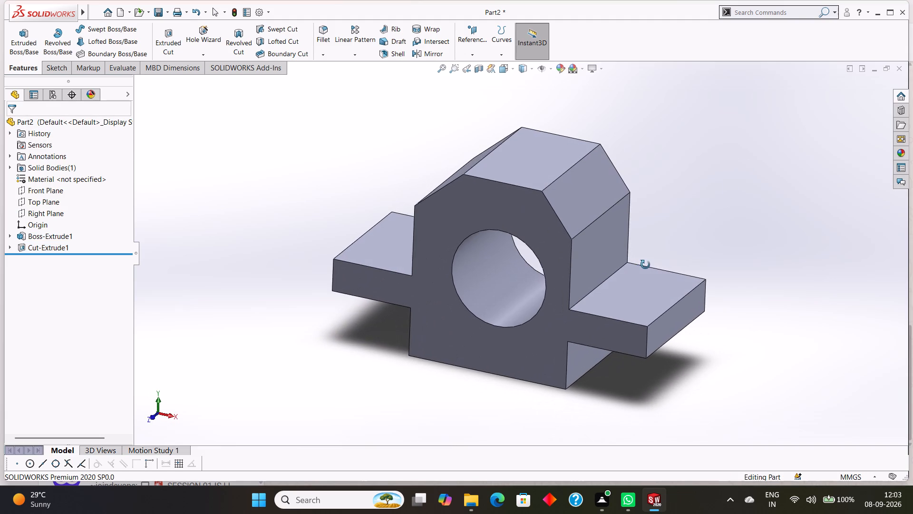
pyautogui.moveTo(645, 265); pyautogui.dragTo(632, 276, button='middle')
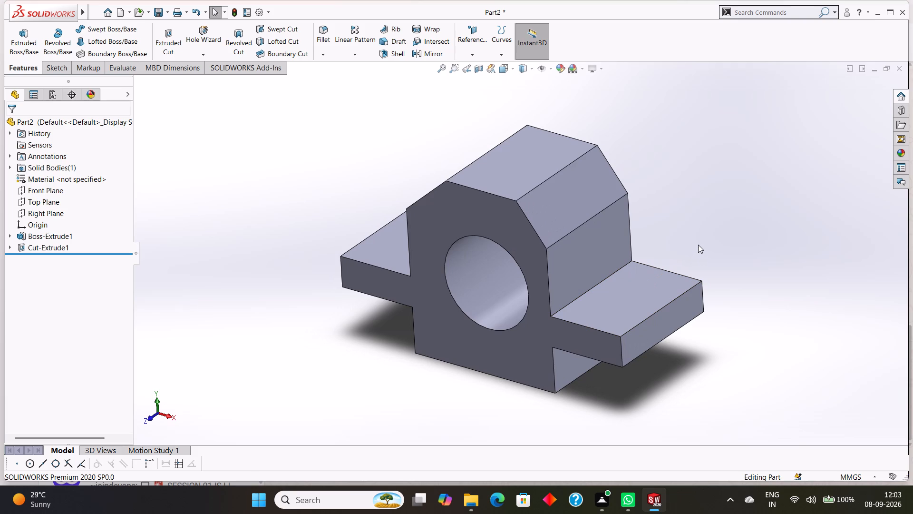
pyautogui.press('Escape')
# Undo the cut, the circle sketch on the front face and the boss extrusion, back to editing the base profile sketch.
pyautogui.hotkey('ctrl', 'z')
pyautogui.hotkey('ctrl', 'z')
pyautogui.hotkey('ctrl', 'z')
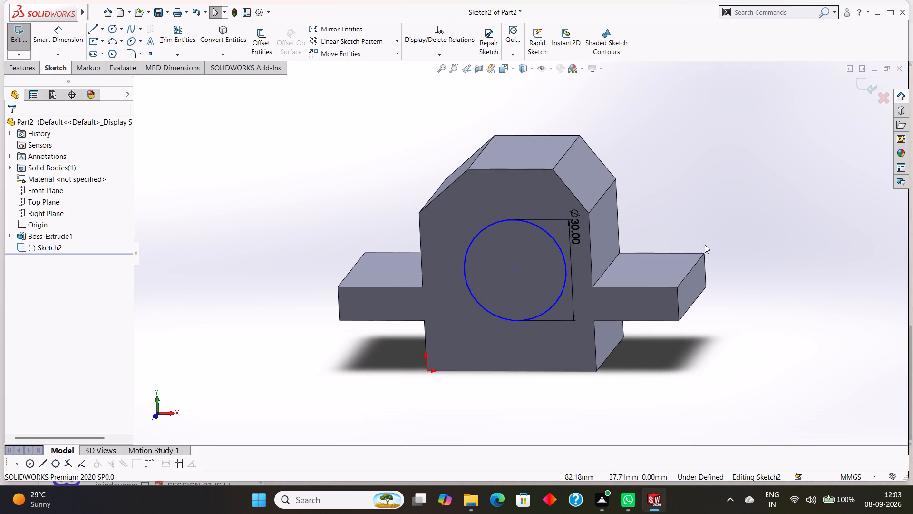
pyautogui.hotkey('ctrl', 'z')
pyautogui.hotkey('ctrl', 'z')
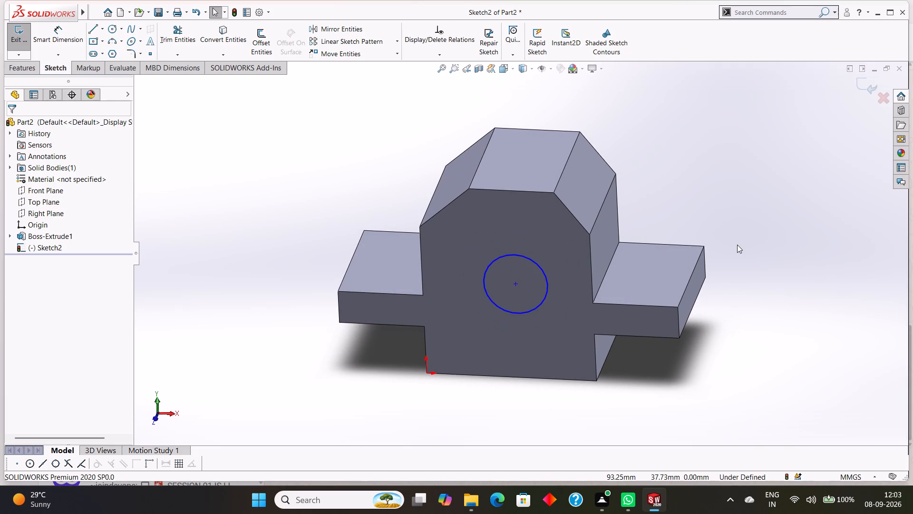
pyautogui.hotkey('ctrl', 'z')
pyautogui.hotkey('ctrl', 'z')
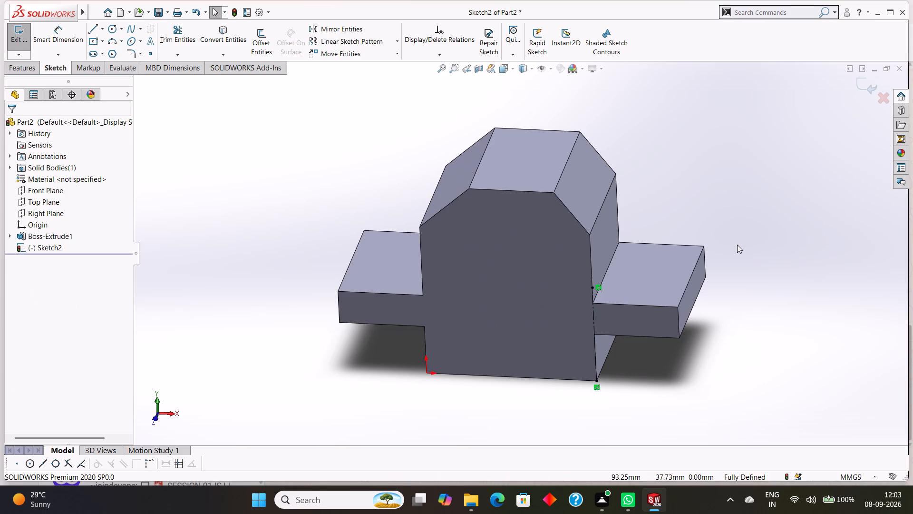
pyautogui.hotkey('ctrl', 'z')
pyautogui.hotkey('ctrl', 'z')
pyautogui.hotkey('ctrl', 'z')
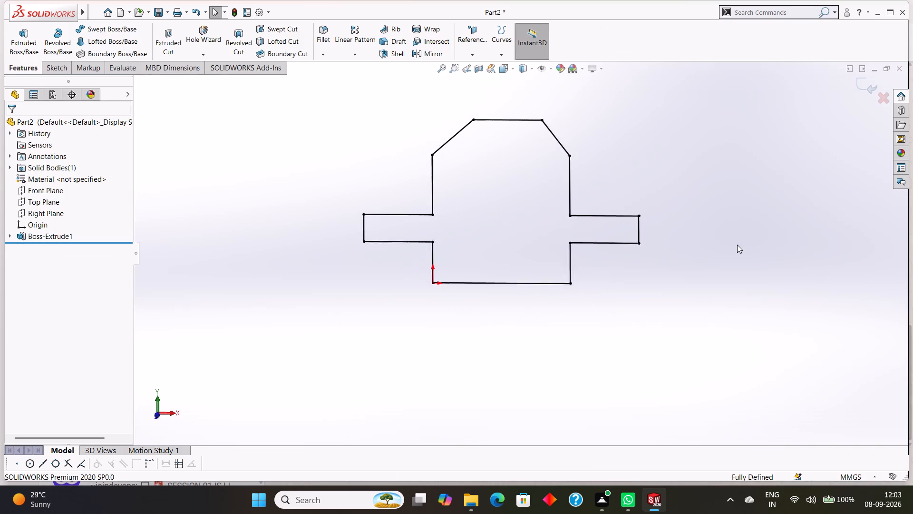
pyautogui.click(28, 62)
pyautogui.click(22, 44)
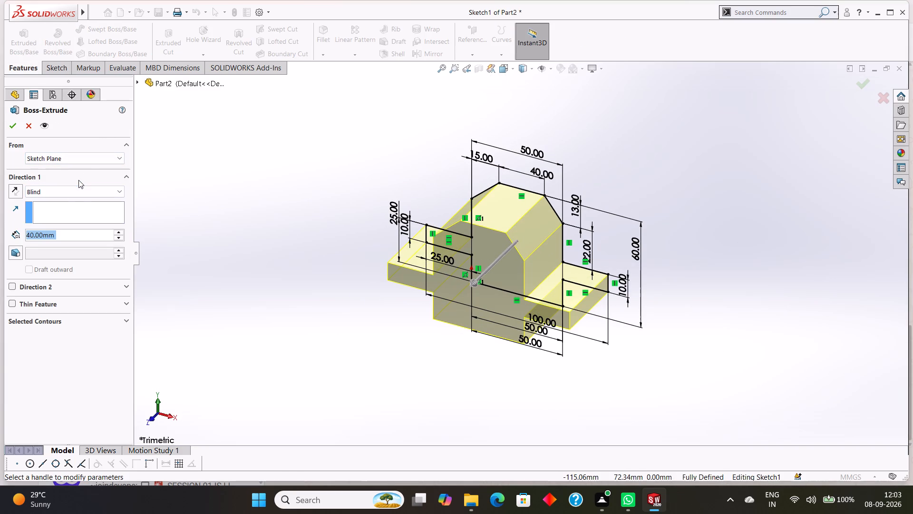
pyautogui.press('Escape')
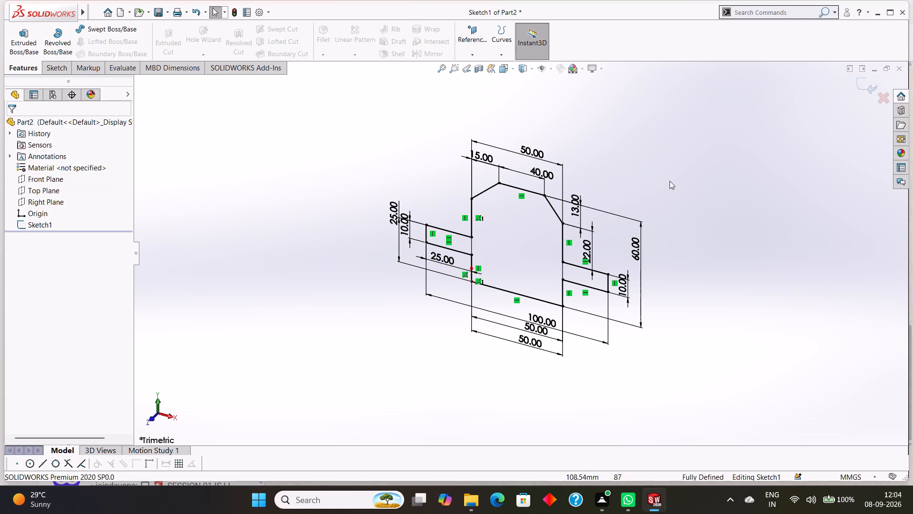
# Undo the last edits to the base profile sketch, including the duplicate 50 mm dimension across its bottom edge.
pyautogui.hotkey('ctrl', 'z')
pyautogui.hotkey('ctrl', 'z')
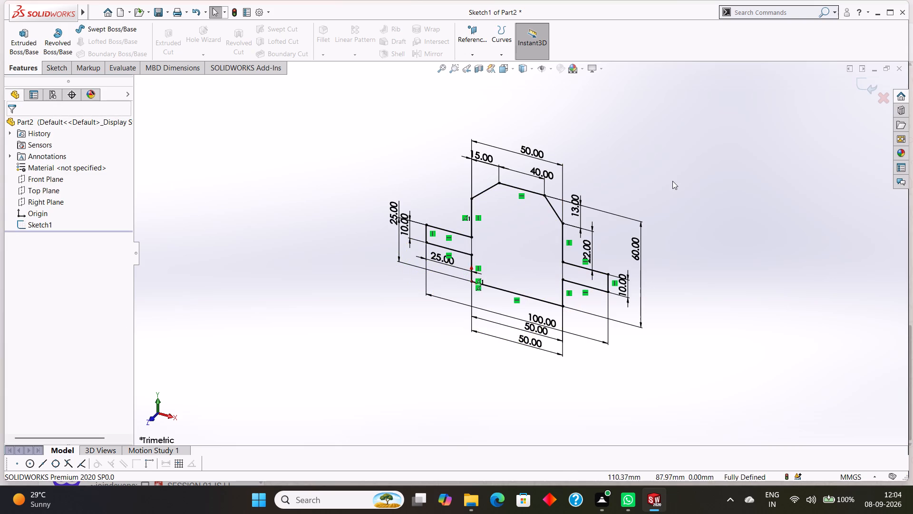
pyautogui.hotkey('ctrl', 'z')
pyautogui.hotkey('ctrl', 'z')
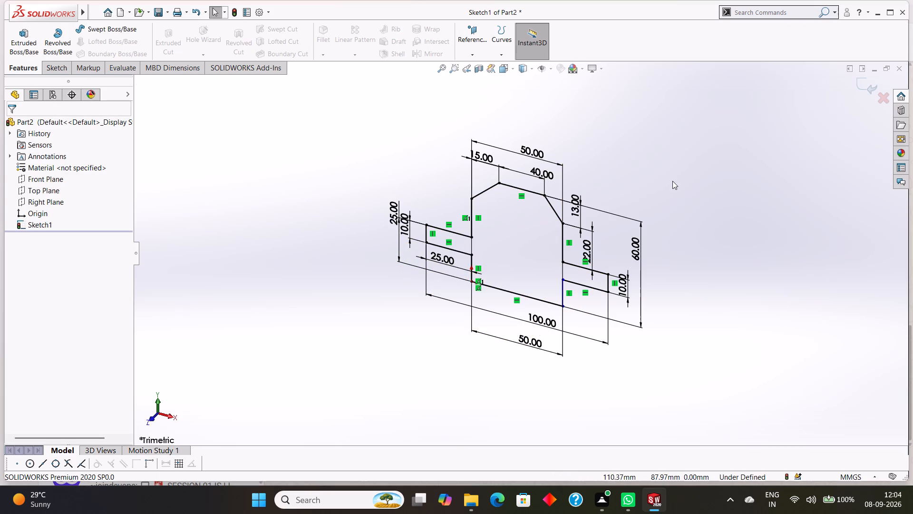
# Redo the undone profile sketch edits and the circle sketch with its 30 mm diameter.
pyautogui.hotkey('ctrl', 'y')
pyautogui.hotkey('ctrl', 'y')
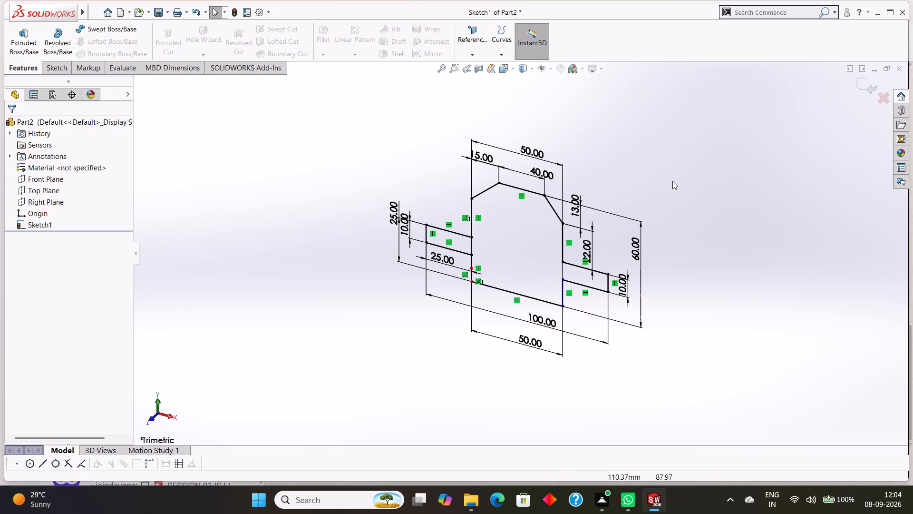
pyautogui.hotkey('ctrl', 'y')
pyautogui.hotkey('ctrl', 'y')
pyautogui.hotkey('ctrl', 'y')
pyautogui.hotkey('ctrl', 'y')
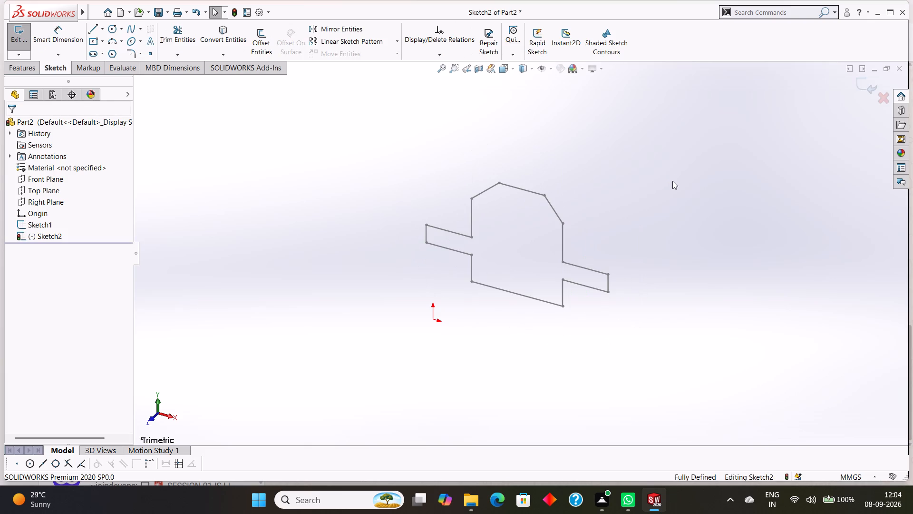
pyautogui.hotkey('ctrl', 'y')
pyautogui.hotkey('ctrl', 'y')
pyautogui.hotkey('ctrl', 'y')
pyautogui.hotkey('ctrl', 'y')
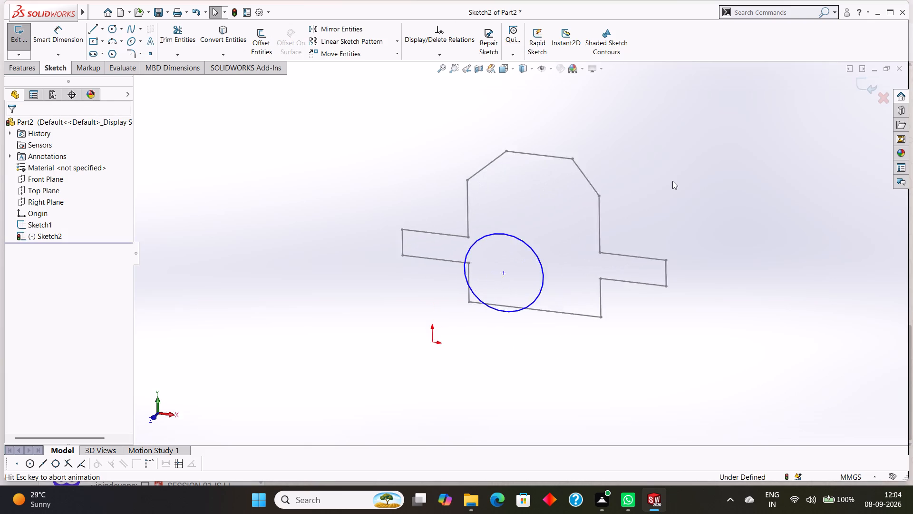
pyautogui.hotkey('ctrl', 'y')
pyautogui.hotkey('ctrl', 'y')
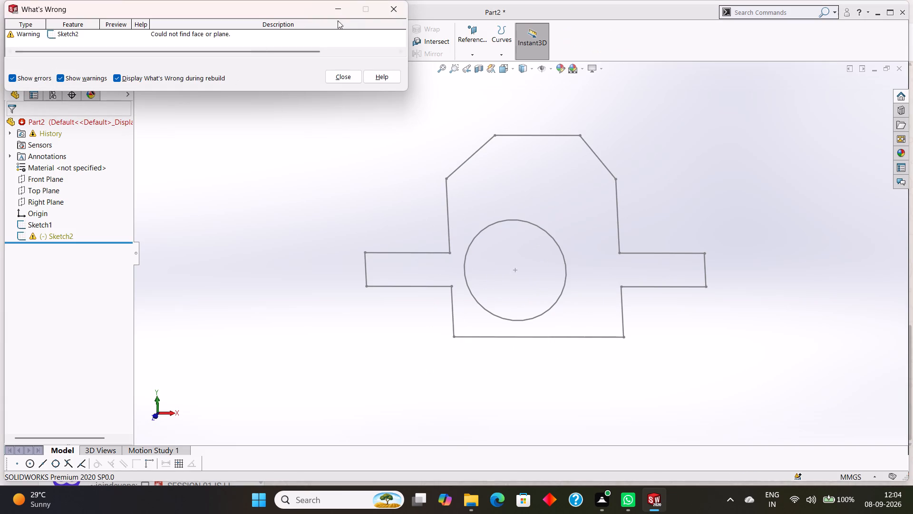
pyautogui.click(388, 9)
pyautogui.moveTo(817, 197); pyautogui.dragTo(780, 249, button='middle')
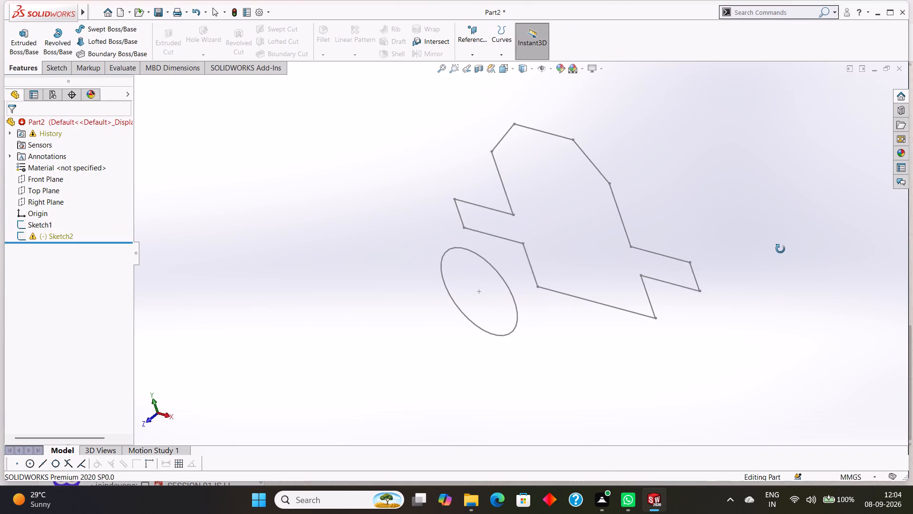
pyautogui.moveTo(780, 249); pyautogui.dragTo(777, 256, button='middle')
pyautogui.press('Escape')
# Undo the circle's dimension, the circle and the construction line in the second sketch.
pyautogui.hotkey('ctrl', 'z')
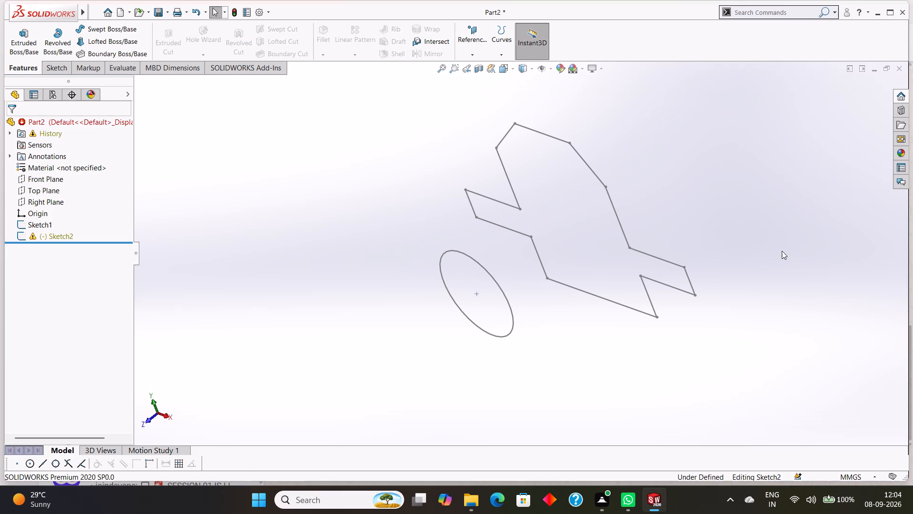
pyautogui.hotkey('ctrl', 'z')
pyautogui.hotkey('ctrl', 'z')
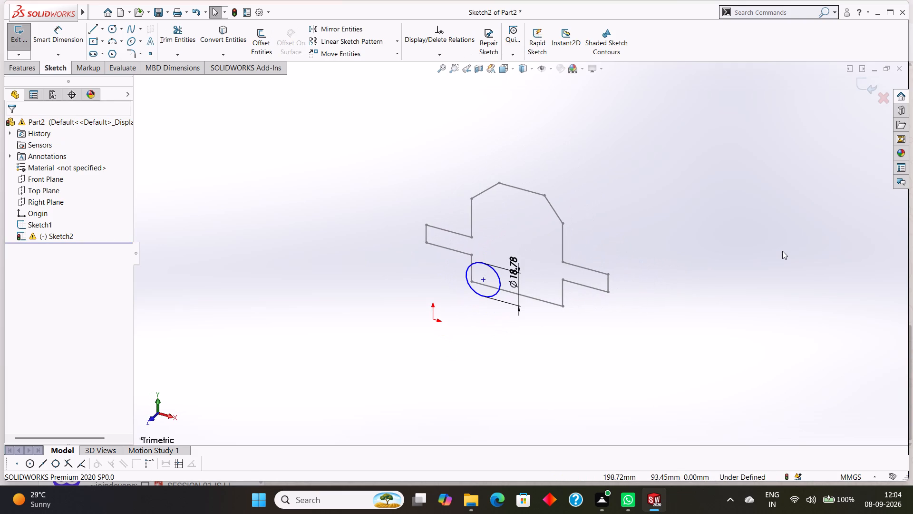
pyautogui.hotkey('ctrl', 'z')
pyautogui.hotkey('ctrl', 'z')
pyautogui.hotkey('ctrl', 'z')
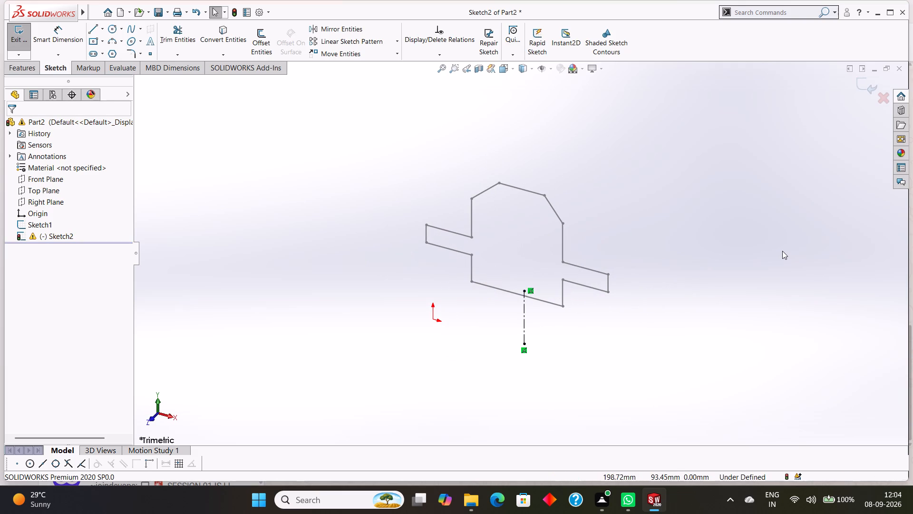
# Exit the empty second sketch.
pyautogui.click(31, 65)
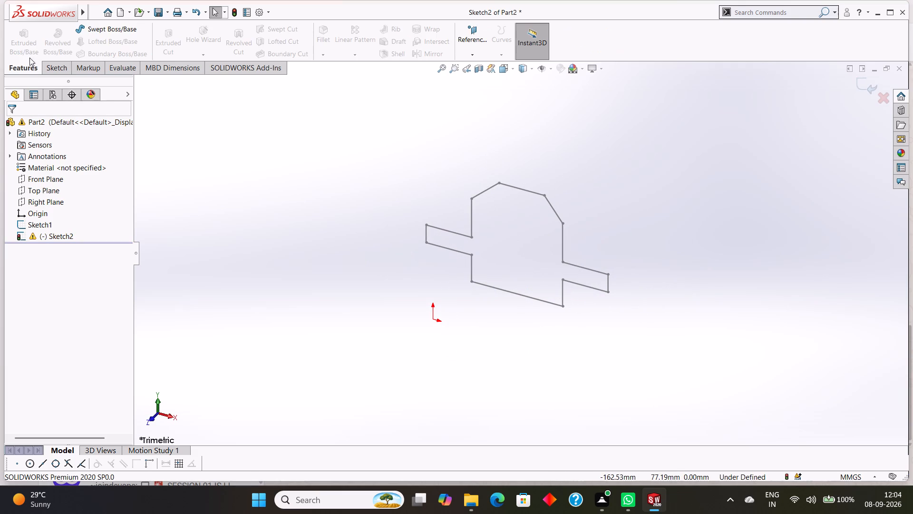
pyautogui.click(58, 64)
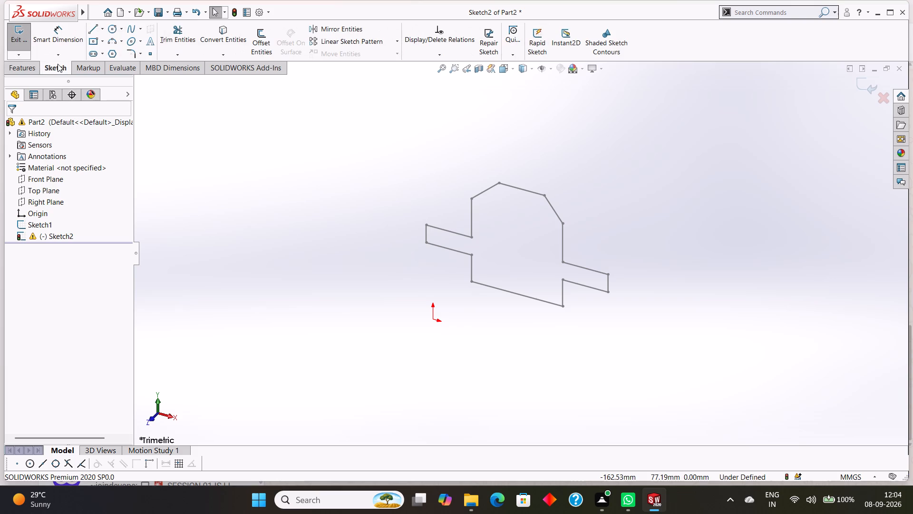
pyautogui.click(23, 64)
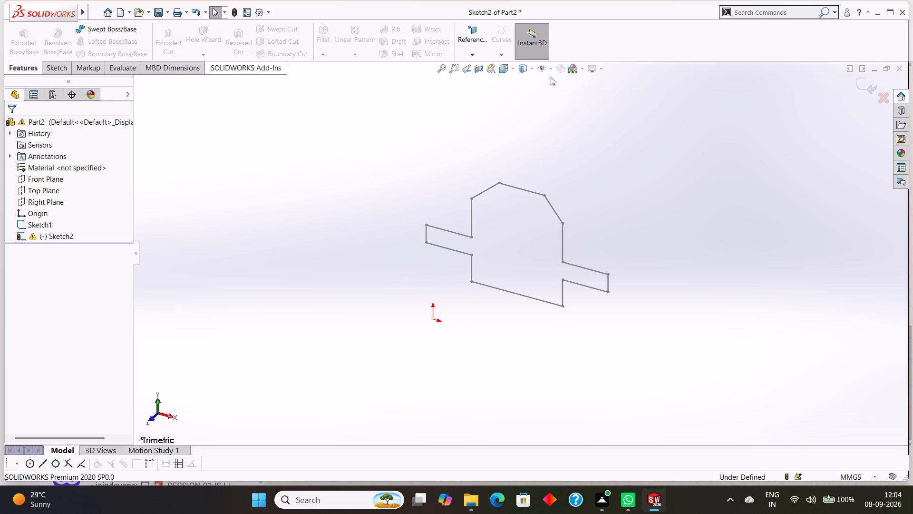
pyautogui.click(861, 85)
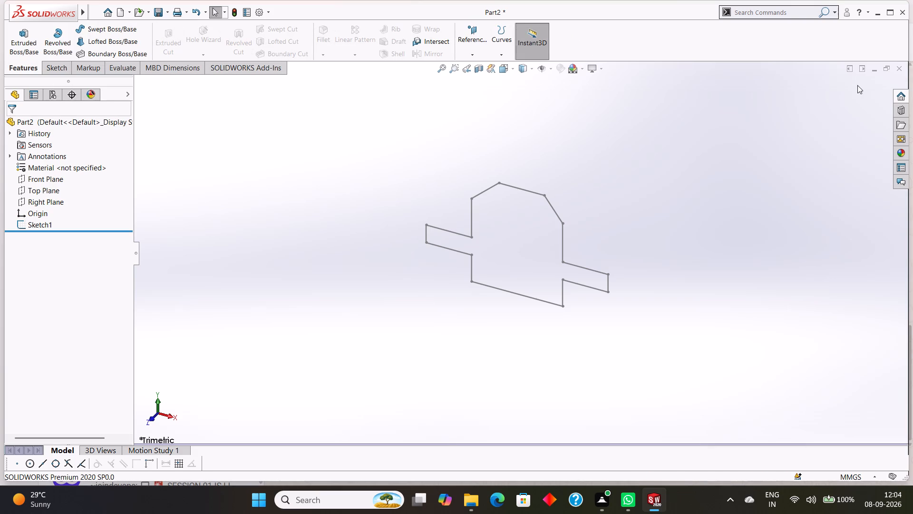
# Extrude the existing base profile sketch as a blind boss 40 mm deep.
pyautogui.click(64, 69)
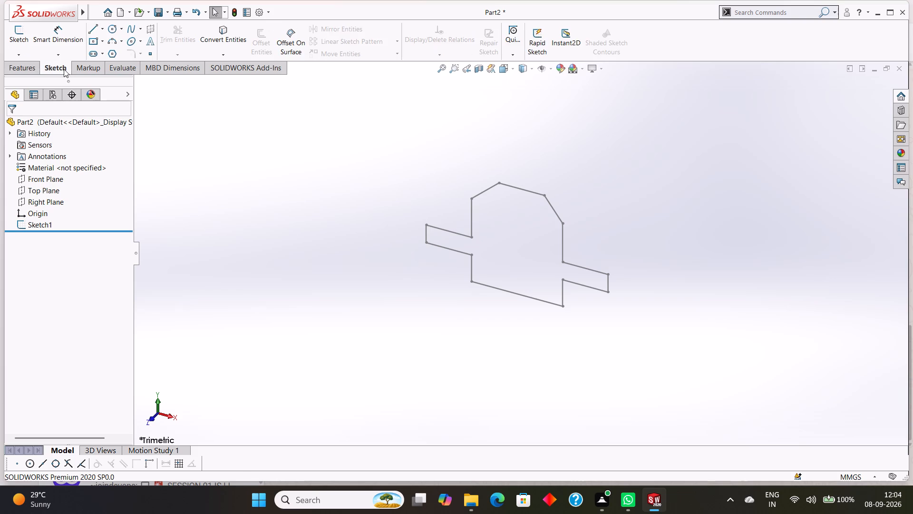
pyautogui.click(33, 64)
pyautogui.click(34, 42)
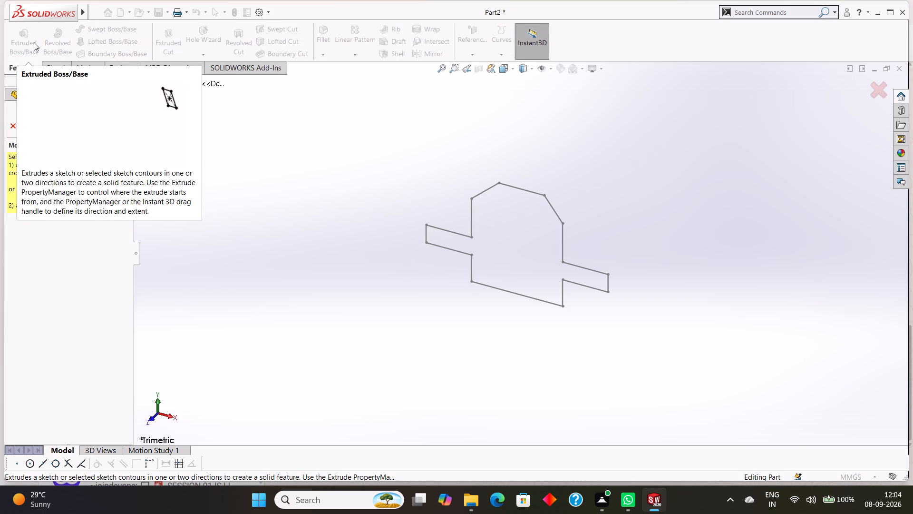
pyautogui.click(509, 289)
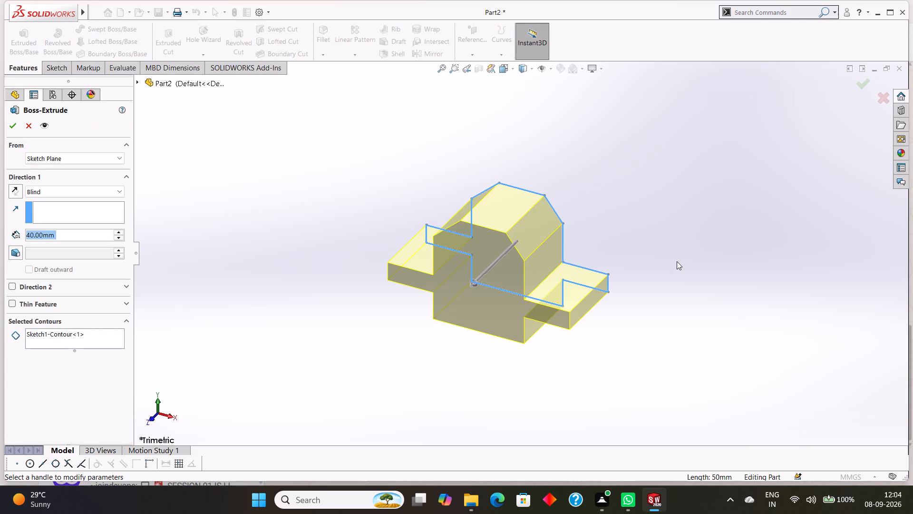
pyautogui.press('Return')
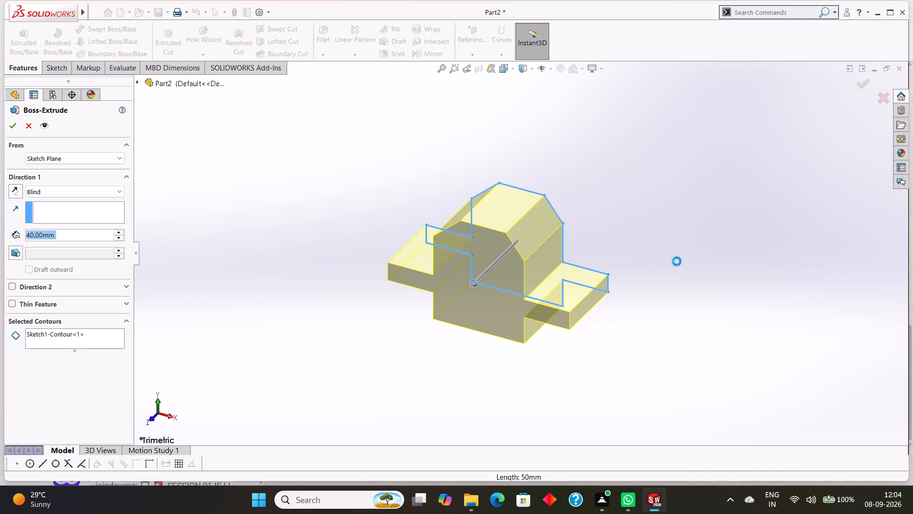
pyautogui.click(645, 249)
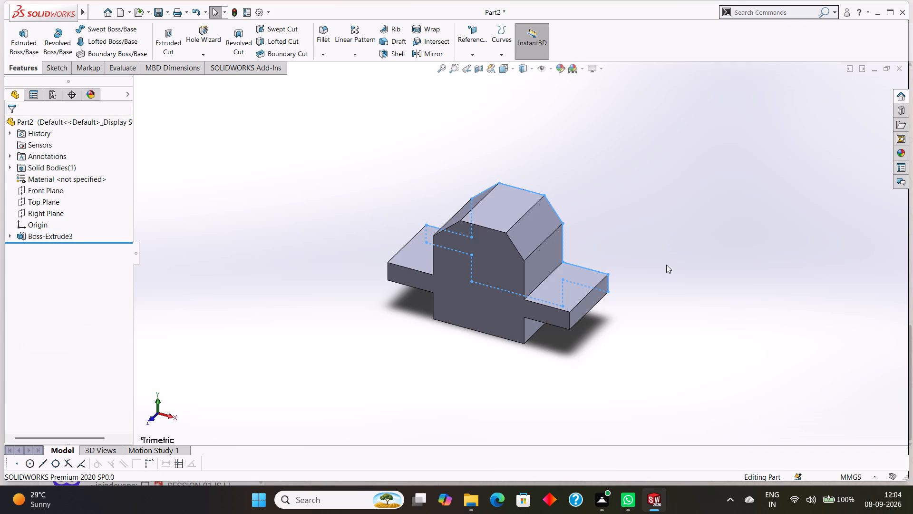
# Start a sketch on the front face and draw a 30 mm vertical construction line up from the base's lower-right corner.
pyautogui.click(486, 266)
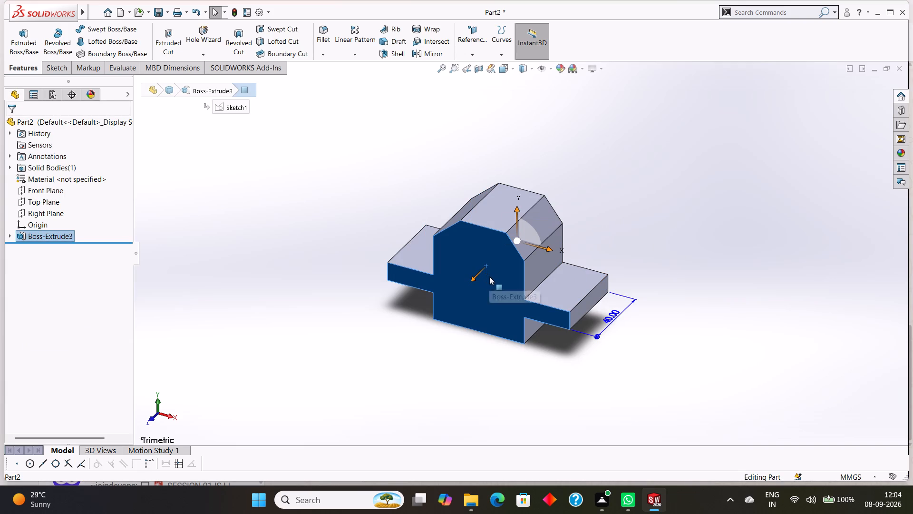
pyautogui.hotkey('ctrl', '8')
pyautogui.click(708, 224)
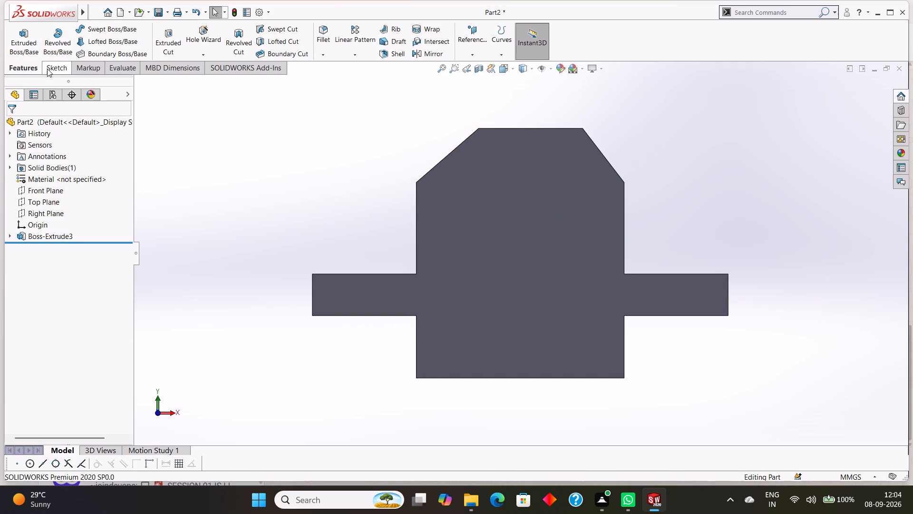
pyautogui.click(48, 69)
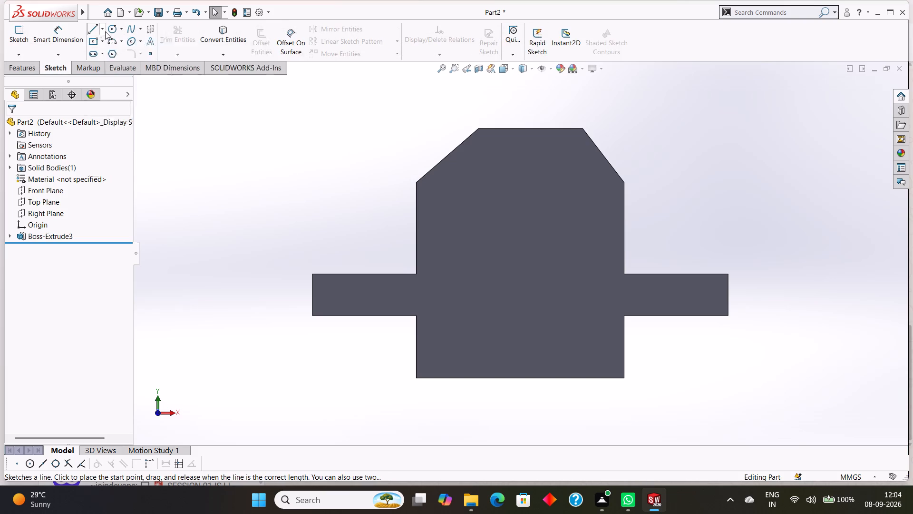
pyautogui.click(102, 31)
pyautogui.click(105, 53)
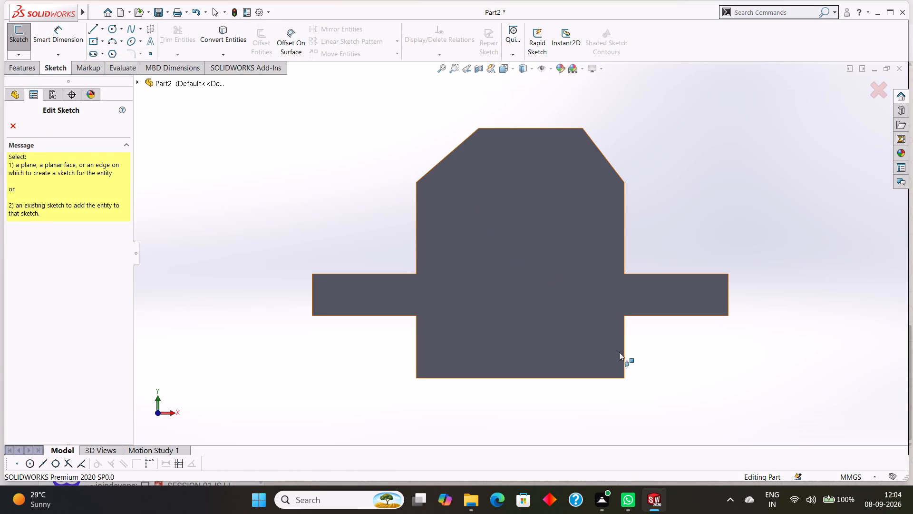
pyautogui.click(586, 339)
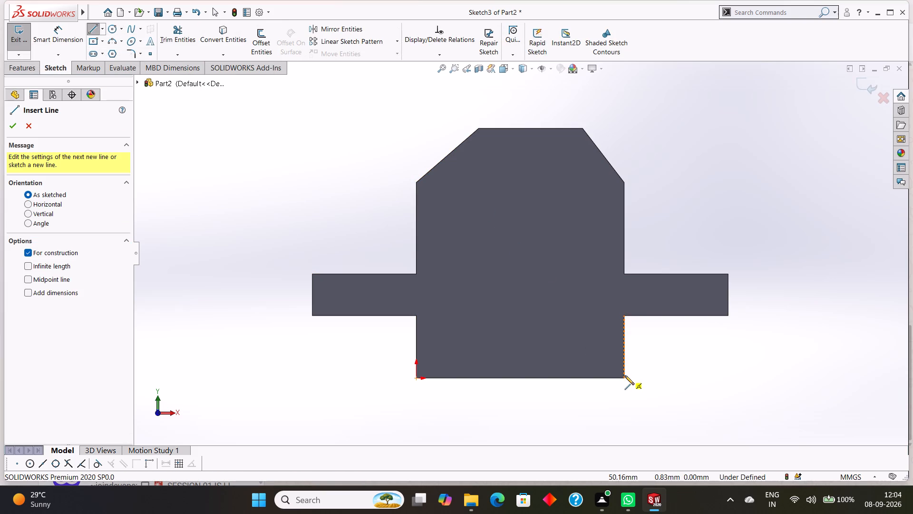
pyautogui.click(623, 378)
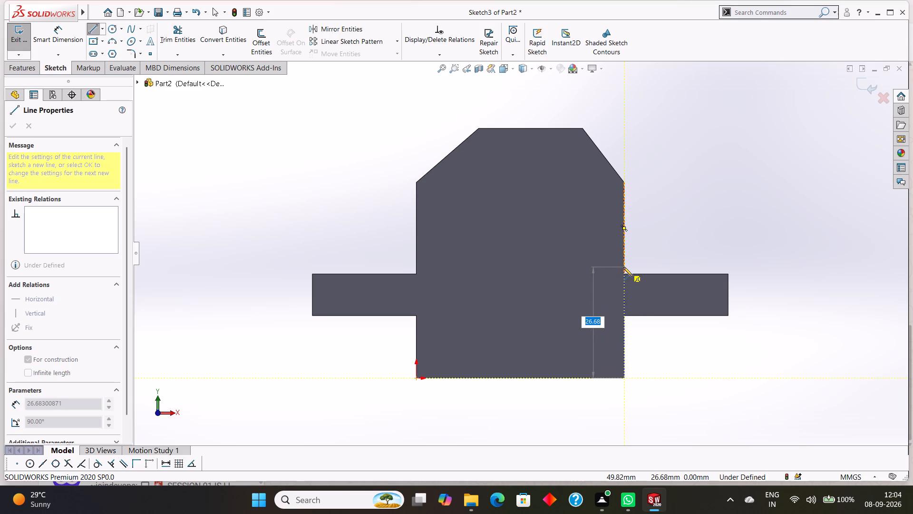
pyautogui.write('30')
pyautogui.press('Return')
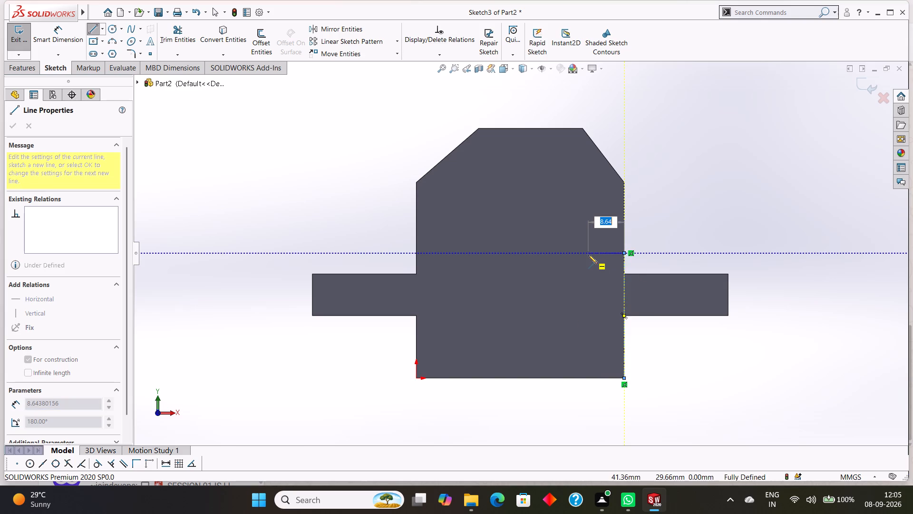
pyautogui.press('Escape')
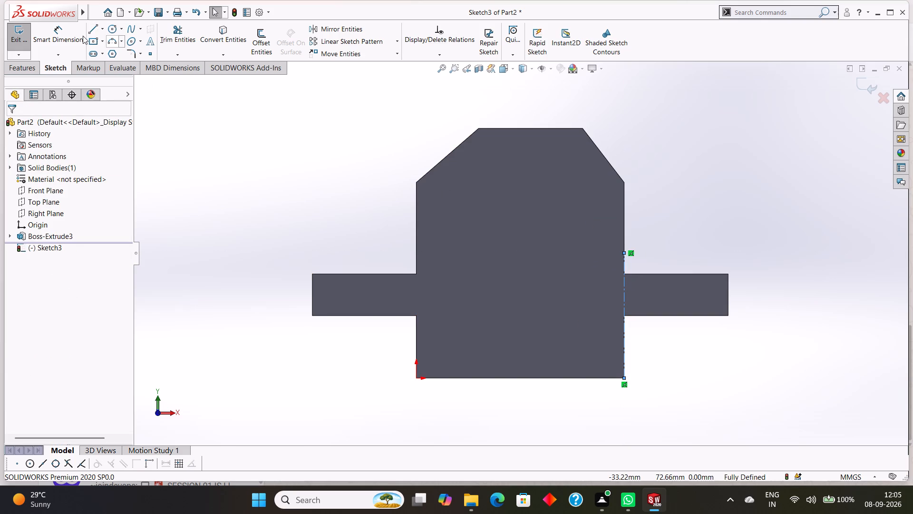
# Sketch a circle of about 9.4 mm radius on the front face, centred 27.5 mm across and 30 mm above the origin.
pyautogui.click(122, 30)
pyautogui.click(127, 40)
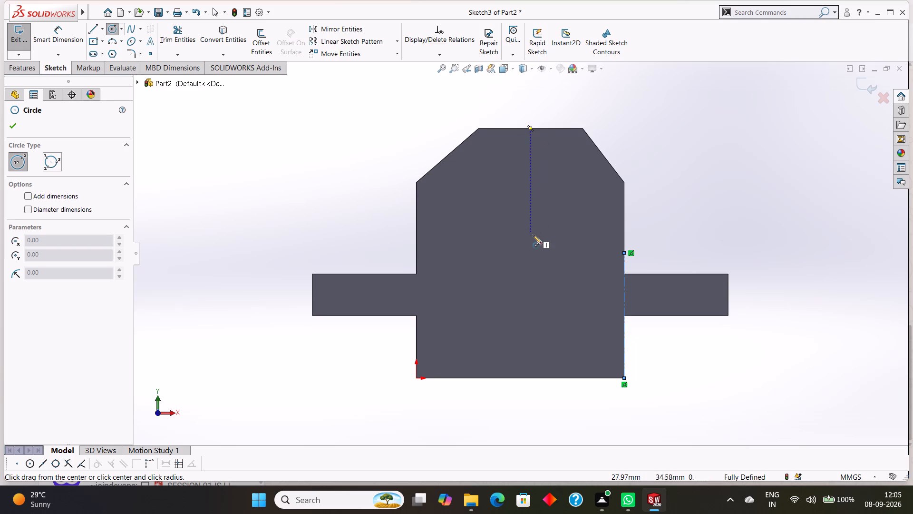
pyautogui.click(533, 252)
pyautogui.click(563, 275)
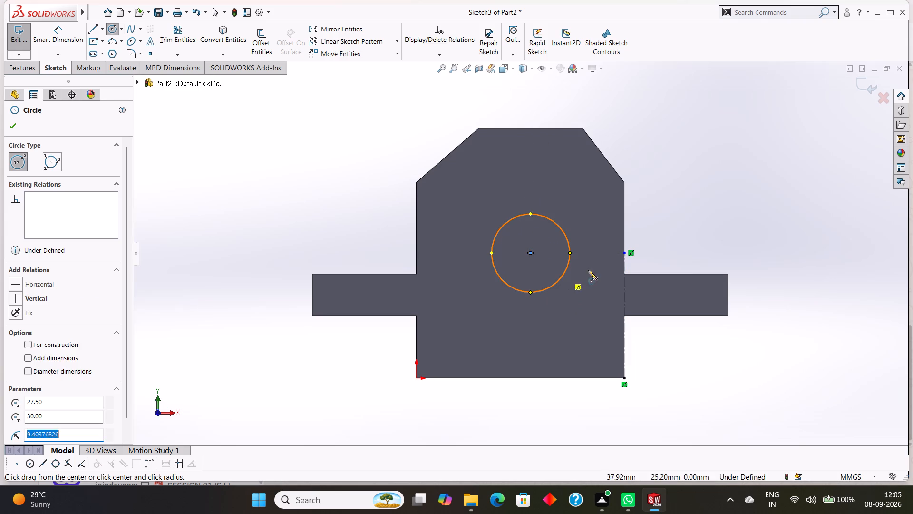
pyautogui.rightClick(550, 294)
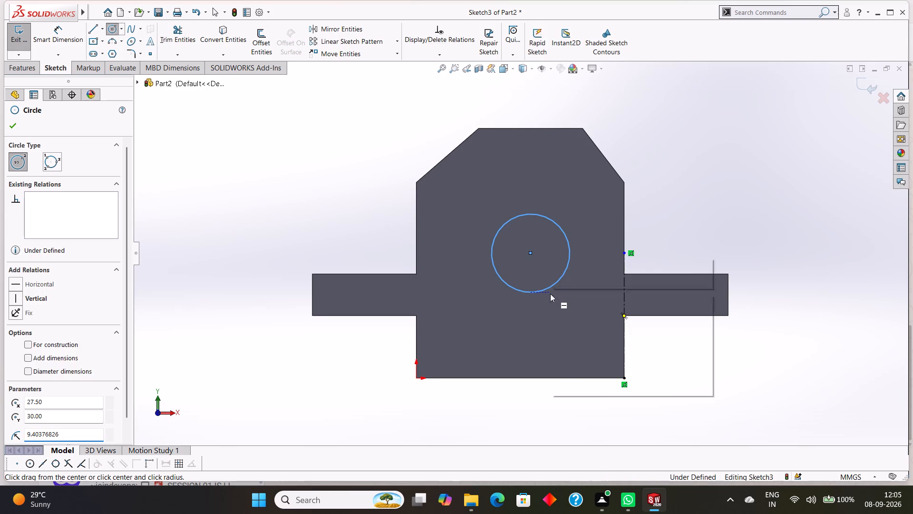
pyautogui.click(576, 297)
pyautogui.rightClick(624, 287)
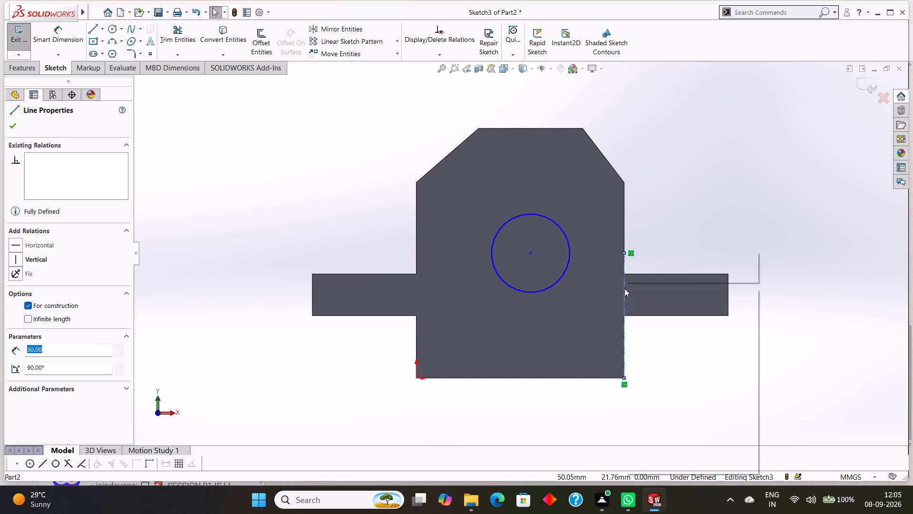
pyautogui.click(657, 426)
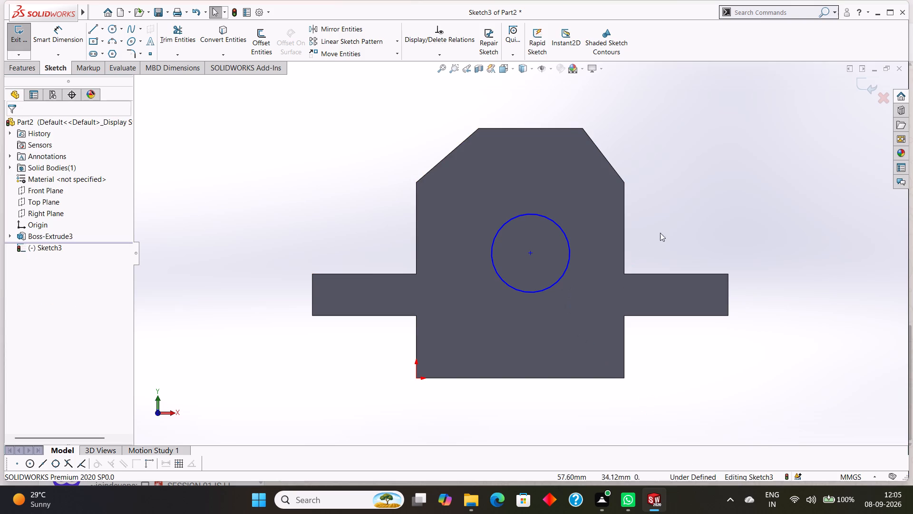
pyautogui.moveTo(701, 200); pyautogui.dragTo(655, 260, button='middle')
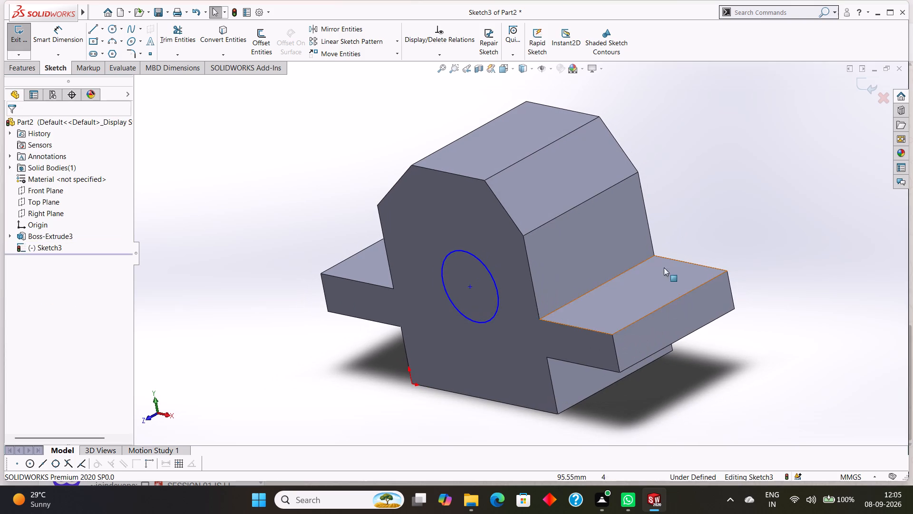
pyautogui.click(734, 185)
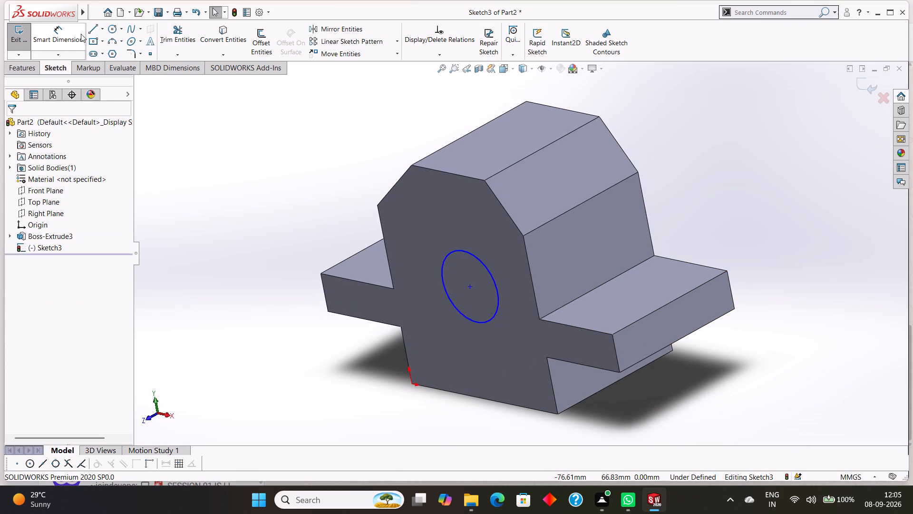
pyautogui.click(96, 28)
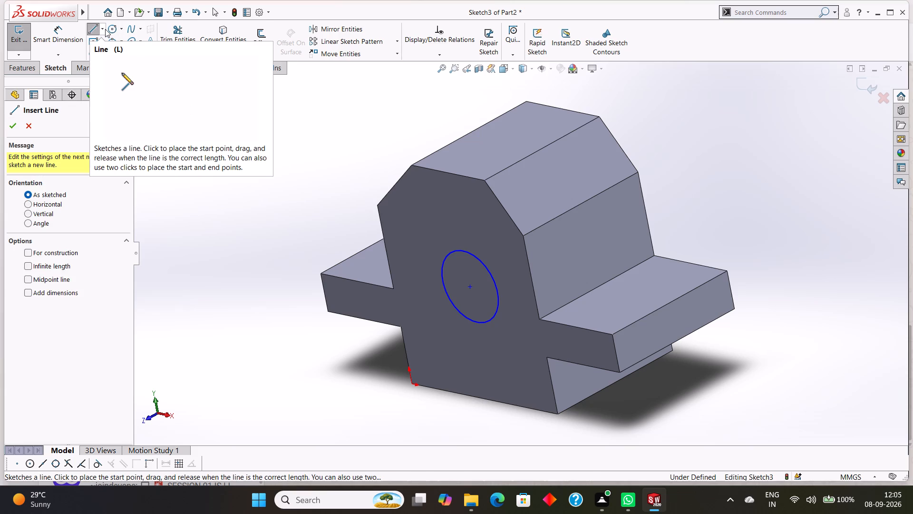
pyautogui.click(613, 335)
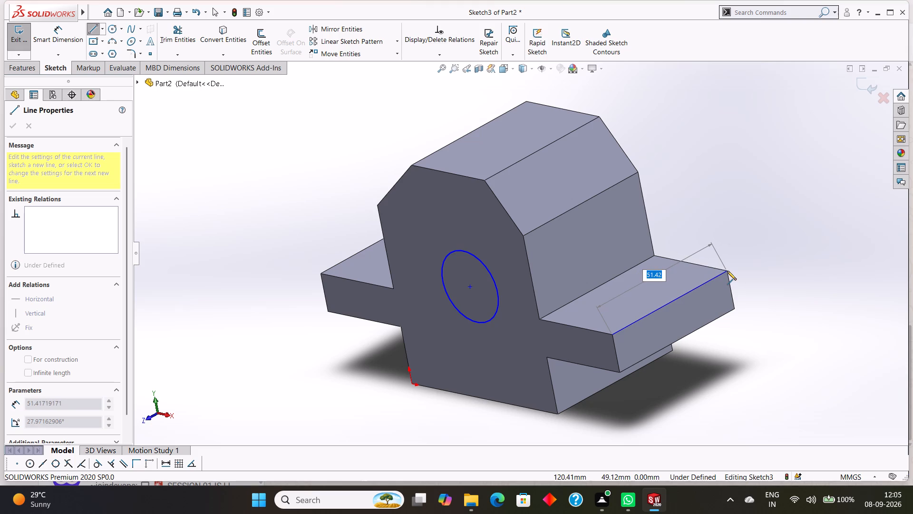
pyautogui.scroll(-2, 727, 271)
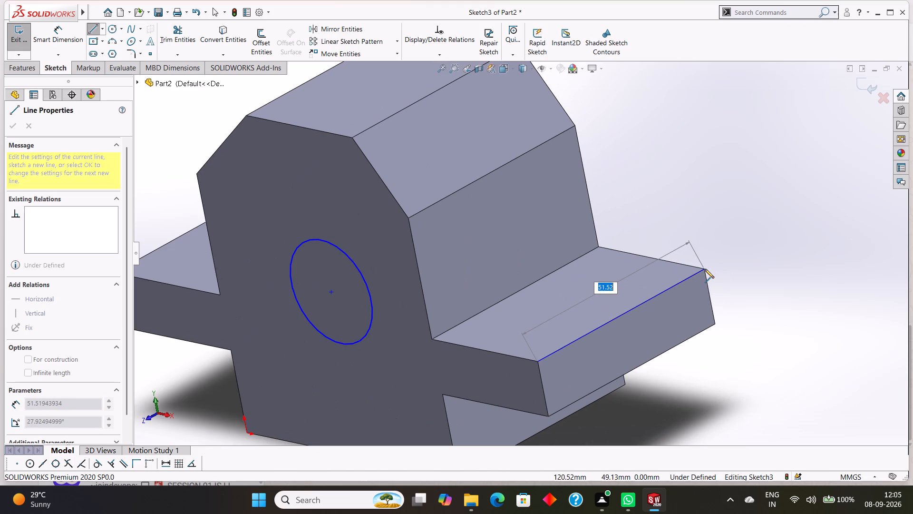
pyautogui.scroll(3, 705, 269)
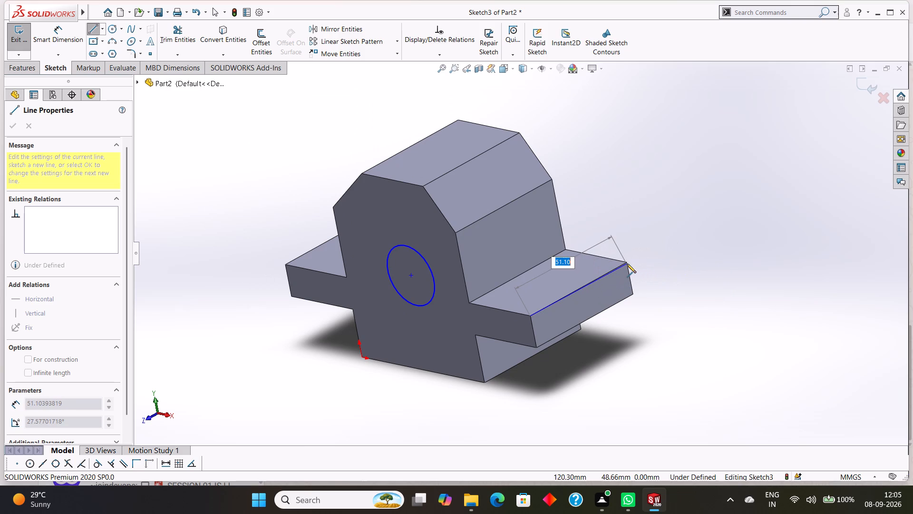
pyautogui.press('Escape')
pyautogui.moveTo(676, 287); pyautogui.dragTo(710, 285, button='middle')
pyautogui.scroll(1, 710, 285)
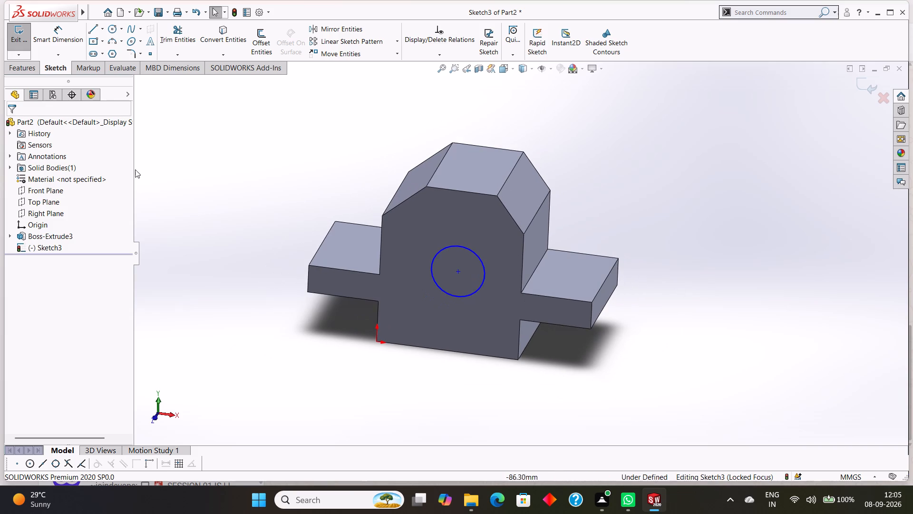
# Cut the circle sketch through the body with an Extruded Cut set to Through All.
pyautogui.click(32, 73)
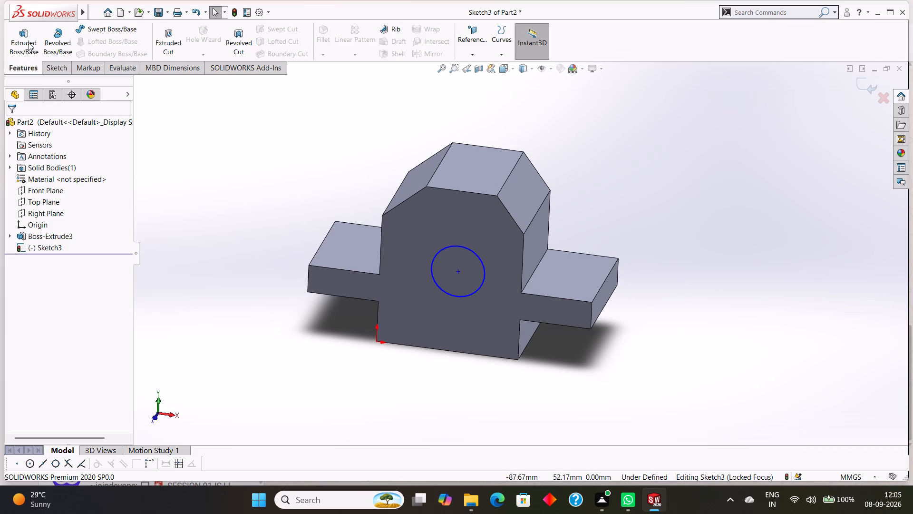
pyautogui.click(165, 40)
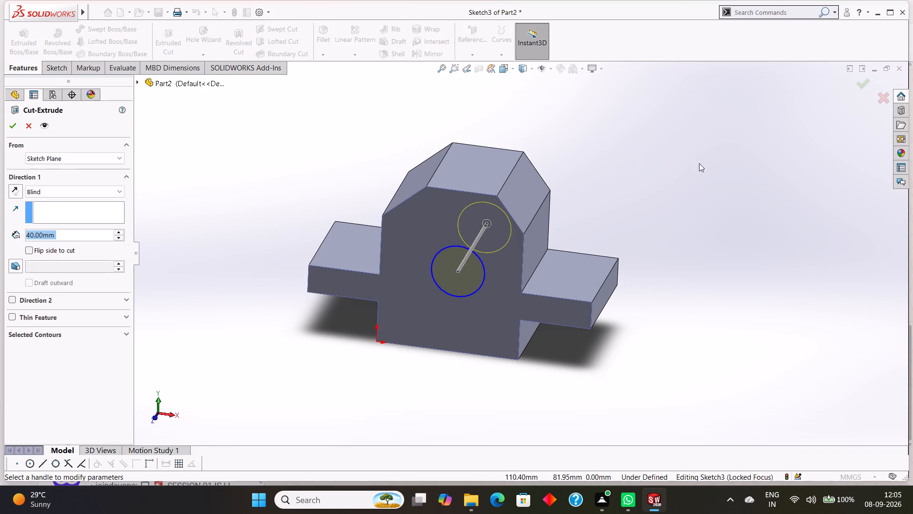
pyautogui.moveTo(798, 177); pyautogui.dragTo(785, 217, button='middle')
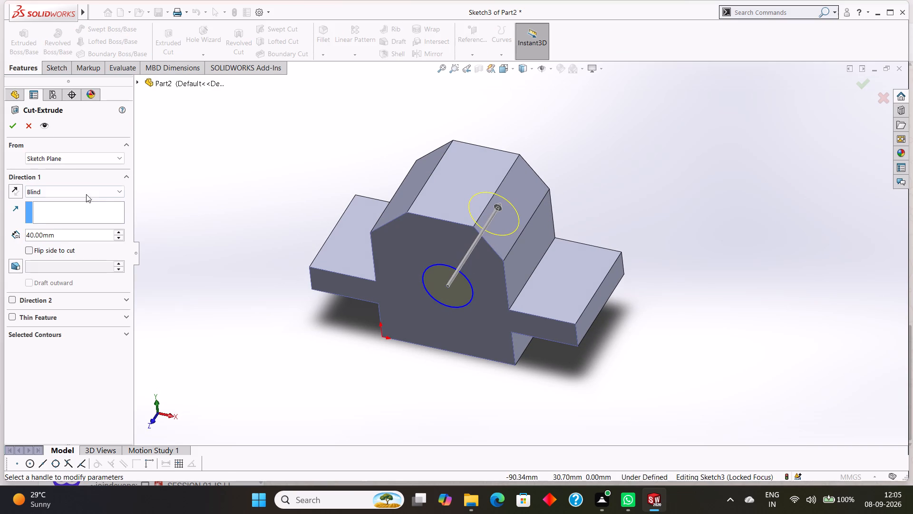
pyautogui.click(86, 188)
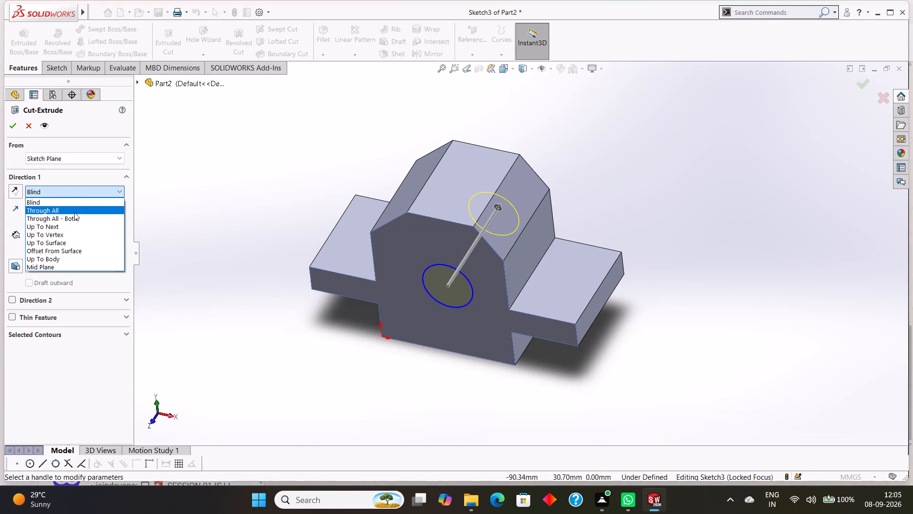
pyautogui.click(76, 212)
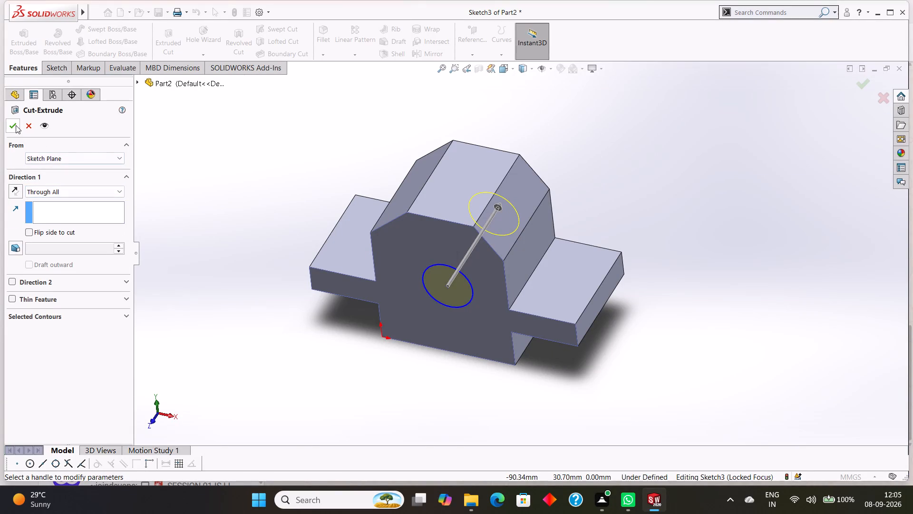
pyautogui.click(16, 125)
pyautogui.click(767, 214)
# Start a sketch on the right flange's top face and draw an 11 mm construction line along its outer edge from the rear corner.
pyautogui.moveTo(771, 217); pyautogui.dragTo(758, 256, button='middle')
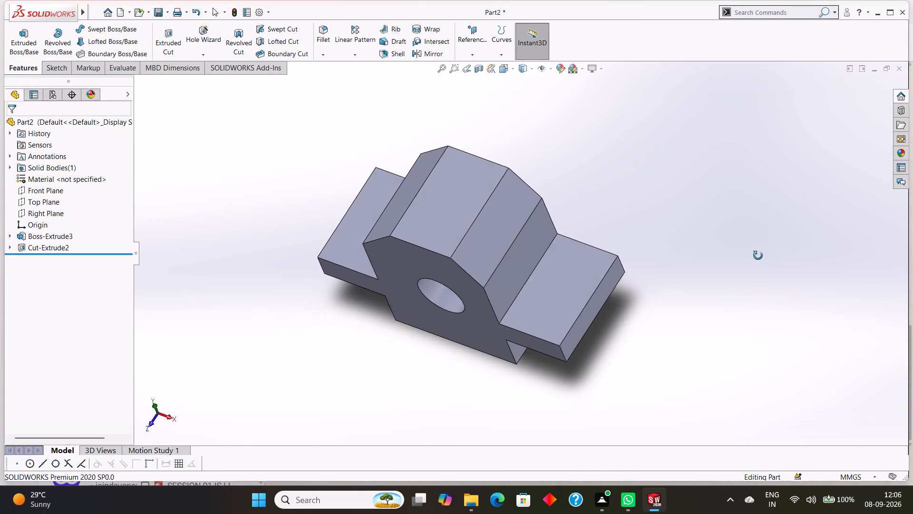
pyautogui.moveTo(758, 256); pyautogui.dragTo(756, 259, button='middle')
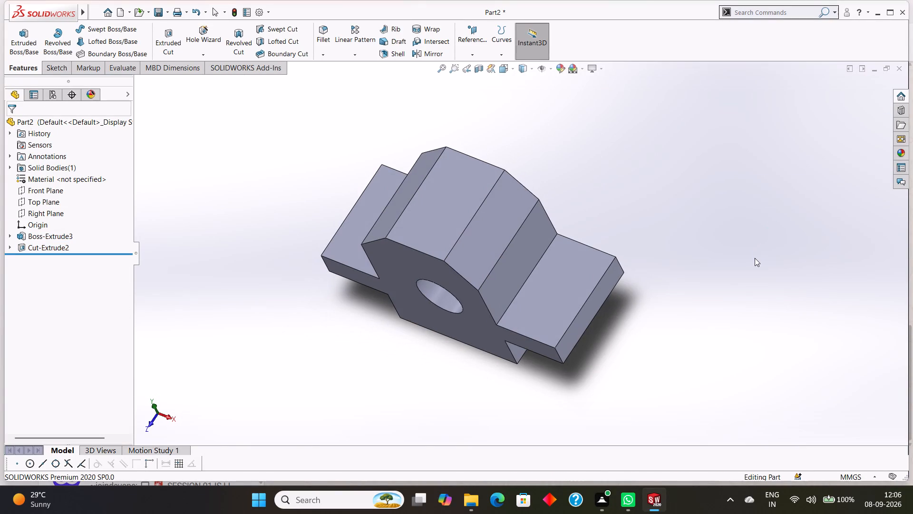
pyautogui.click(577, 299)
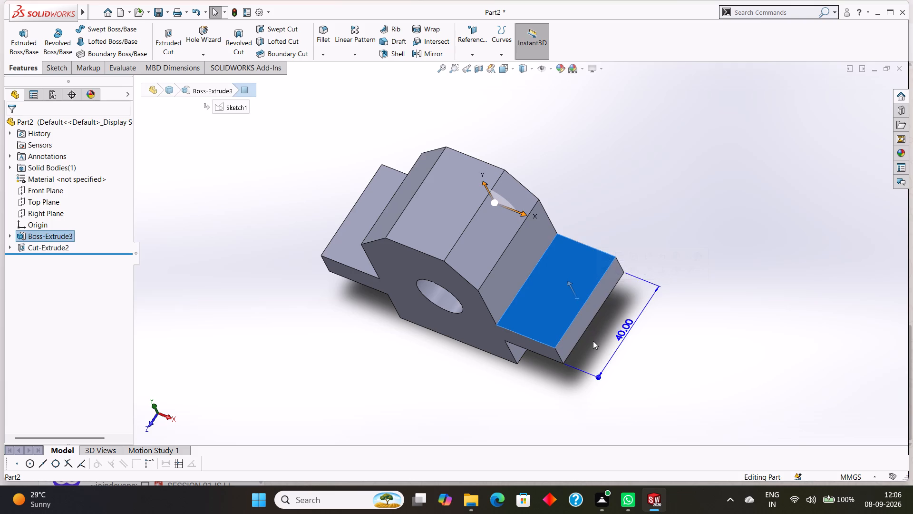
pyautogui.hotkey('ctrl', '8')
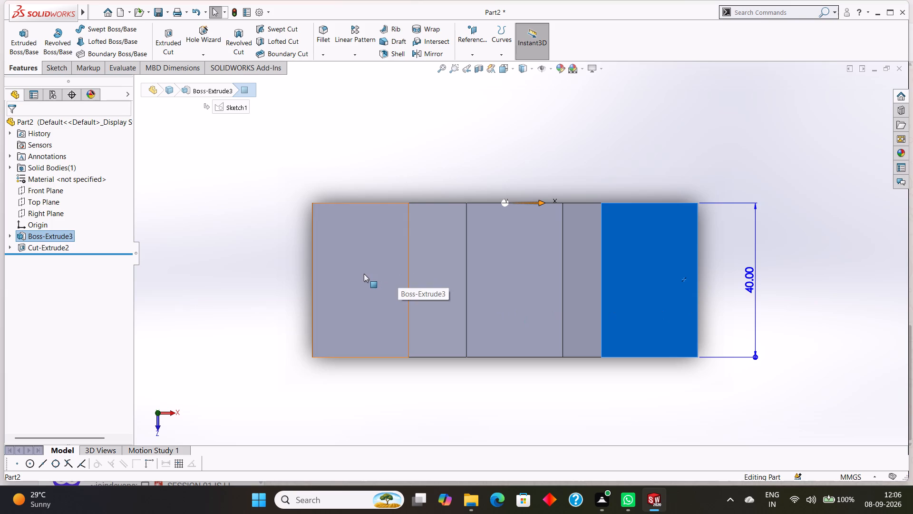
pyautogui.click(206, 251)
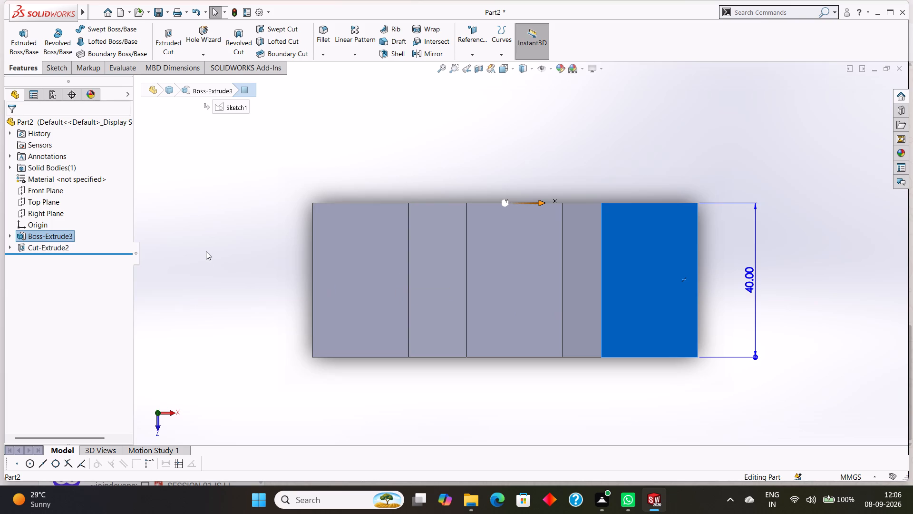
pyautogui.click(55, 71)
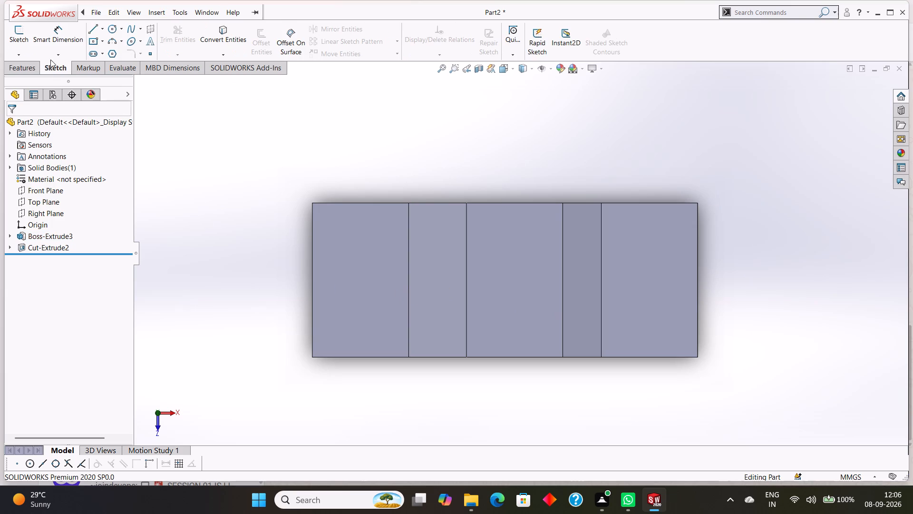
pyautogui.click(104, 31)
pyautogui.click(114, 52)
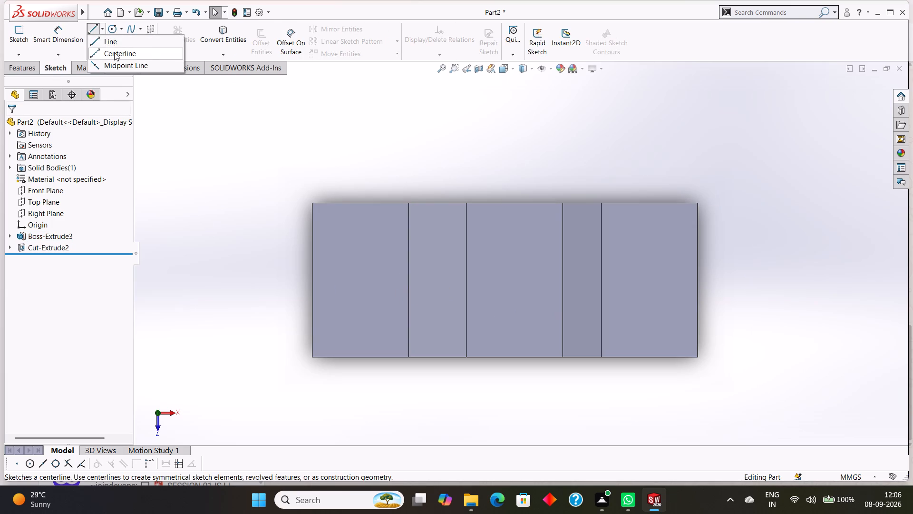
pyautogui.click(662, 224)
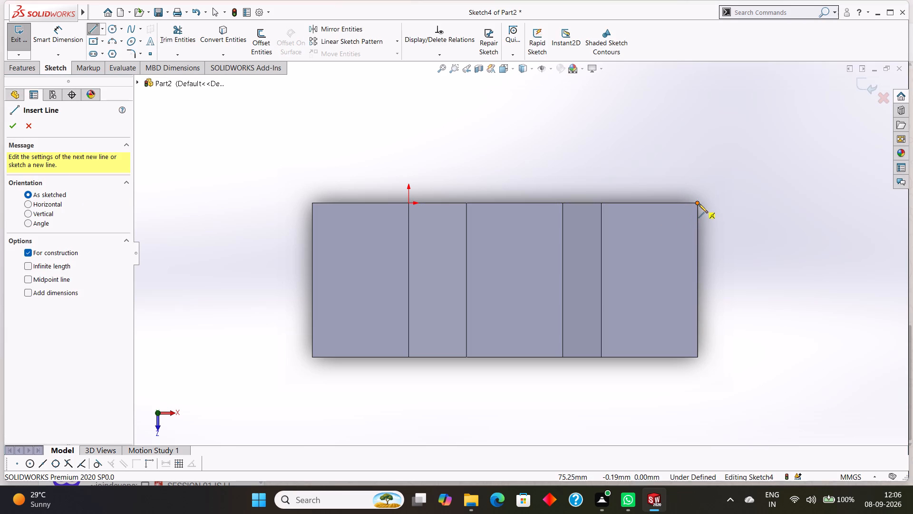
pyautogui.click(697, 203)
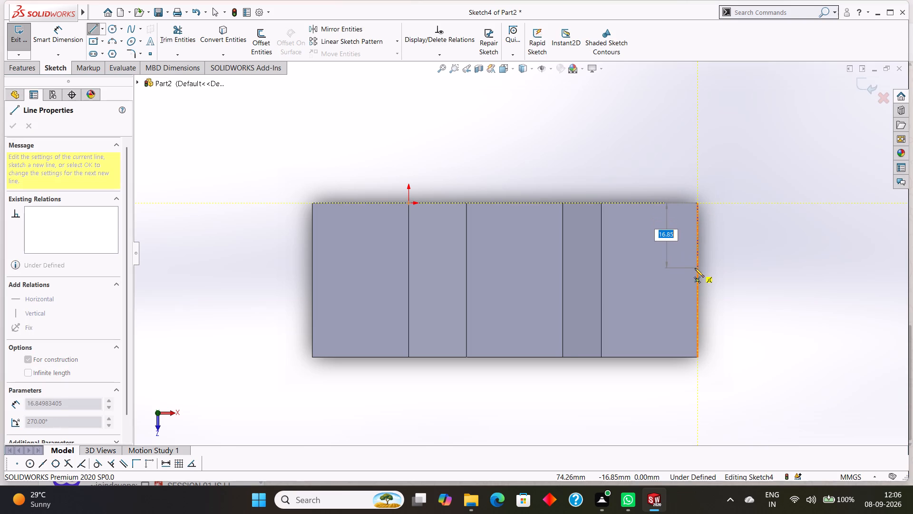
pyautogui.write('11')
pyautogui.press('Return')
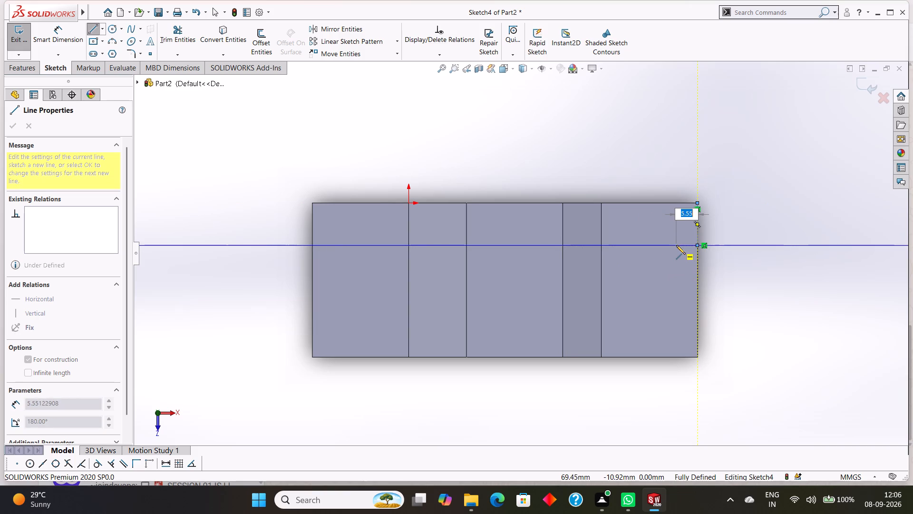
# Draw an 8 mm by 18 mm construction-line rectangle on the right flange's outer edge, starting from the end of the 11 mm line.
pyautogui.press('8')
pyautogui.press('Return')
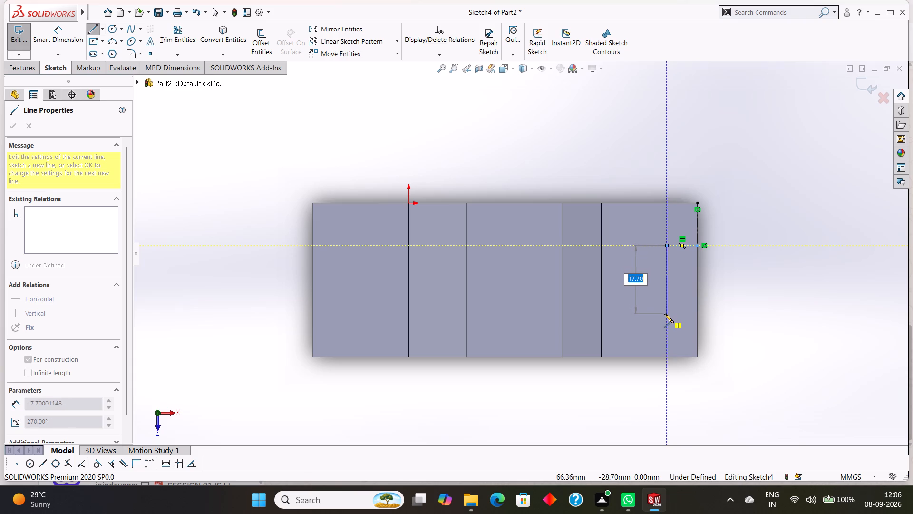
pyautogui.write('18')
pyautogui.press('Return')
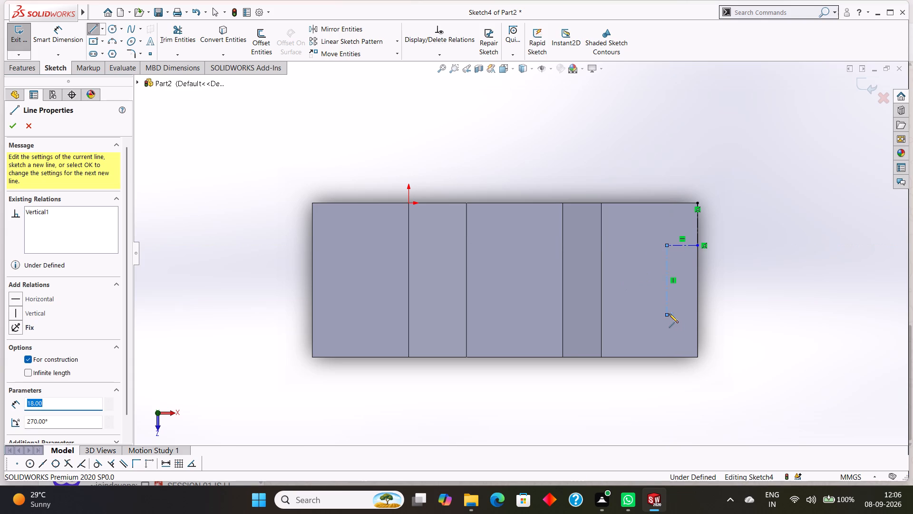
pyautogui.click(697, 313)
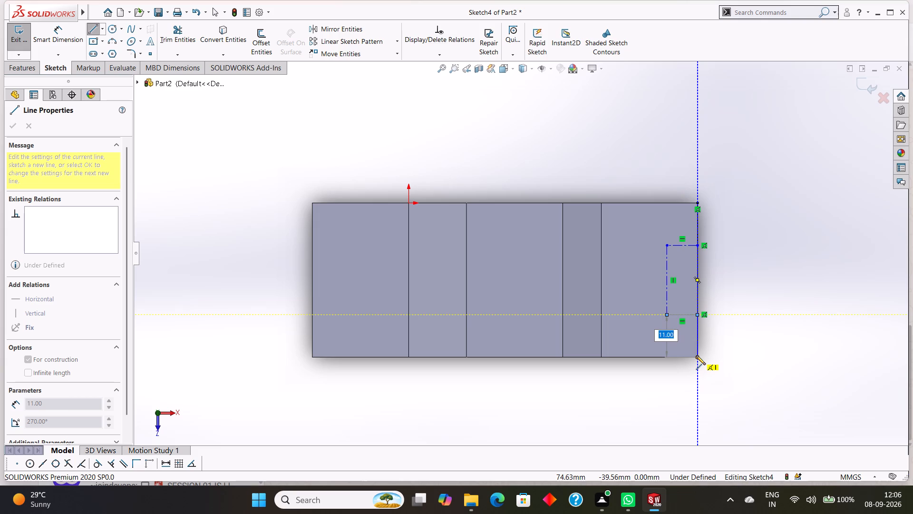
pyautogui.click(696, 245)
pyautogui.rightClick(728, 248)
pyautogui.click(741, 252)
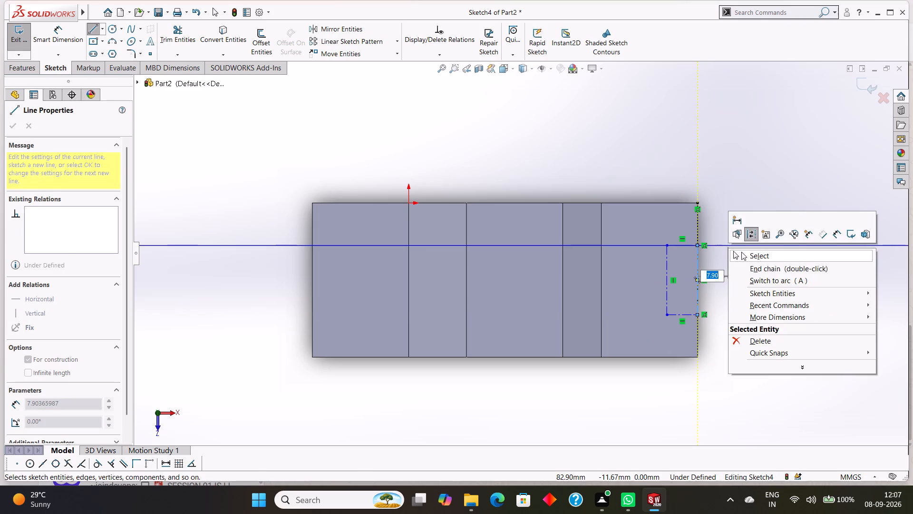
# Delete the 11 mm construction line on the right flange's outer edge.
pyautogui.click(696, 228)
pyautogui.rightClick(696, 228)
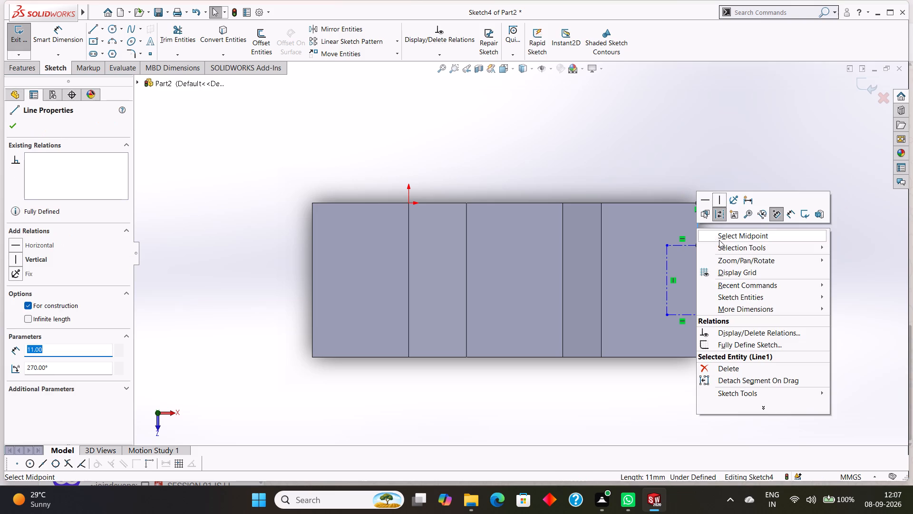
pyautogui.click(733, 366)
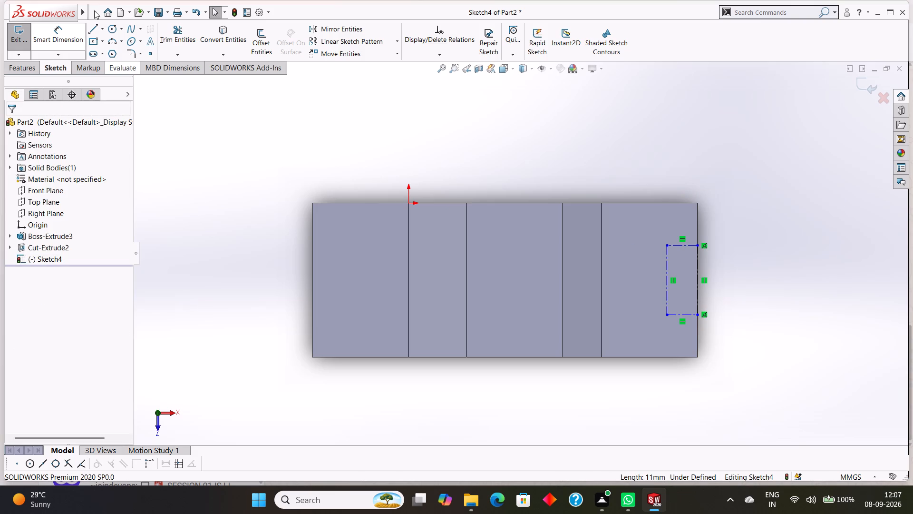
# Trace the 8 mm by 18 mm construction rectangle with solid lines to form a closed profile.
pyautogui.click(88, 30)
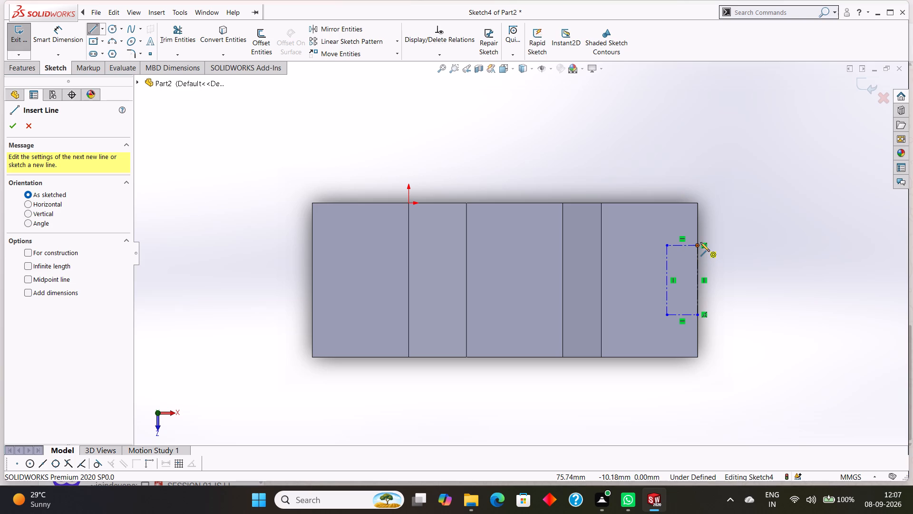
pyautogui.click(696, 246)
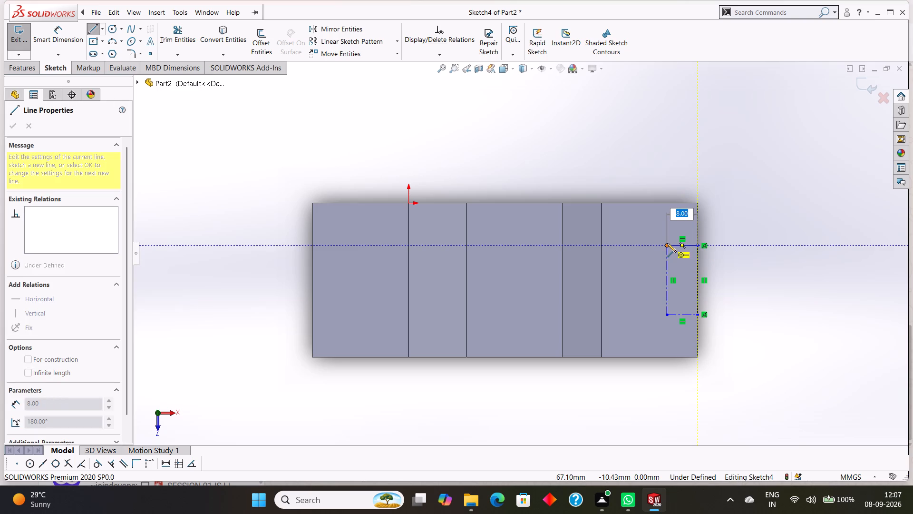
pyautogui.click(667, 244)
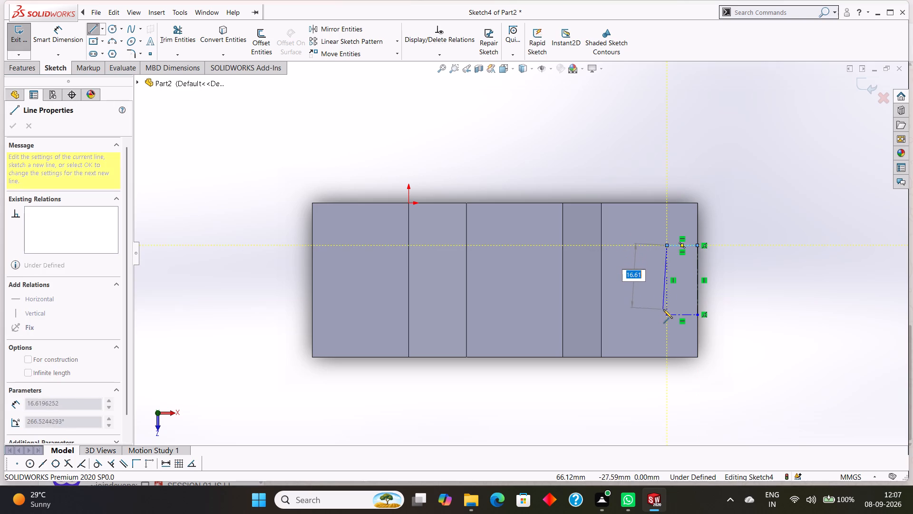
pyautogui.click(667, 314)
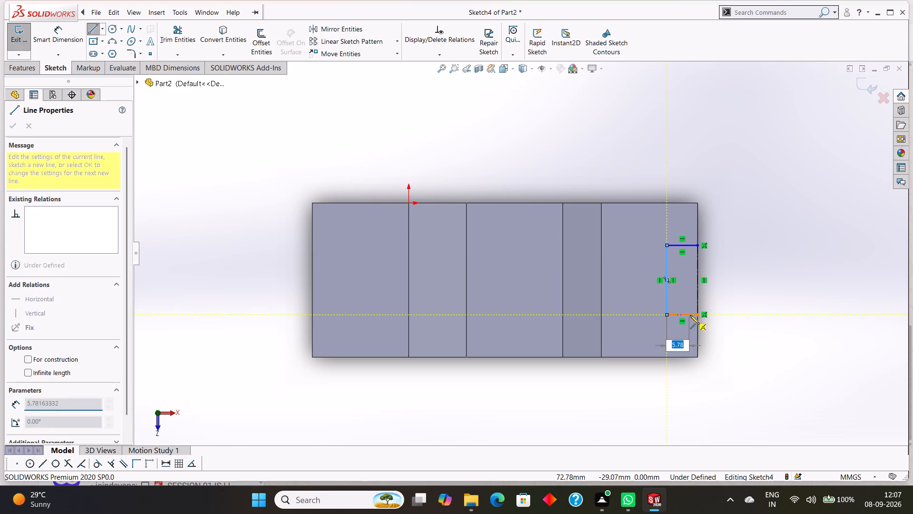
pyautogui.click(697, 315)
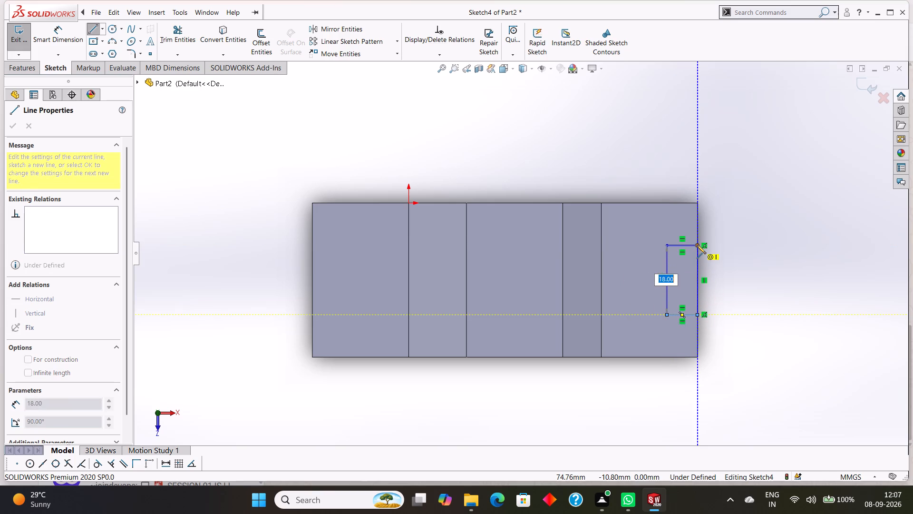
pyautogui.click(697, 244)
pyautogui.rightClick(697, 244)
pyautogui.click(729, 250)
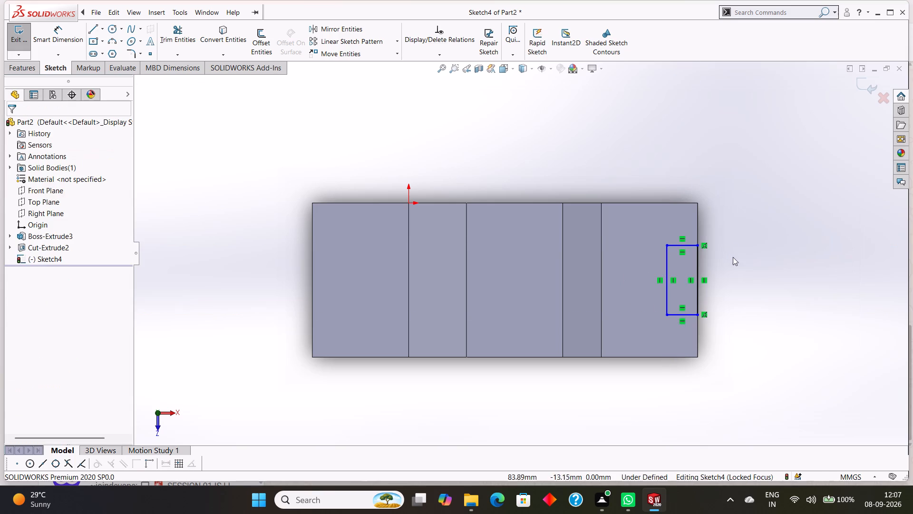
# Cut the rectangular profile through the right flange with an Extruded Cut set to Blind, 40 mm deep.
pyautogui.moveTo(763, 312); pyautogui.dragTo(724, 251, button='middle')
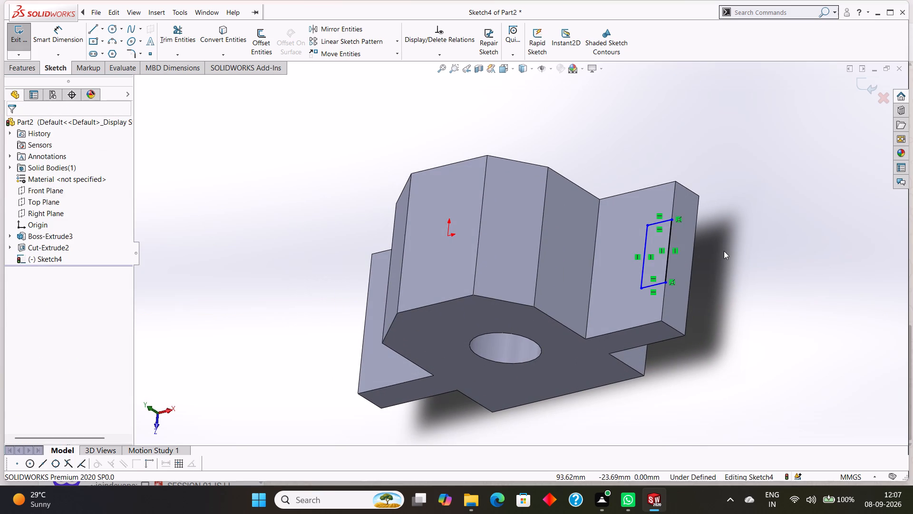
pyautogui.click(23, 64)
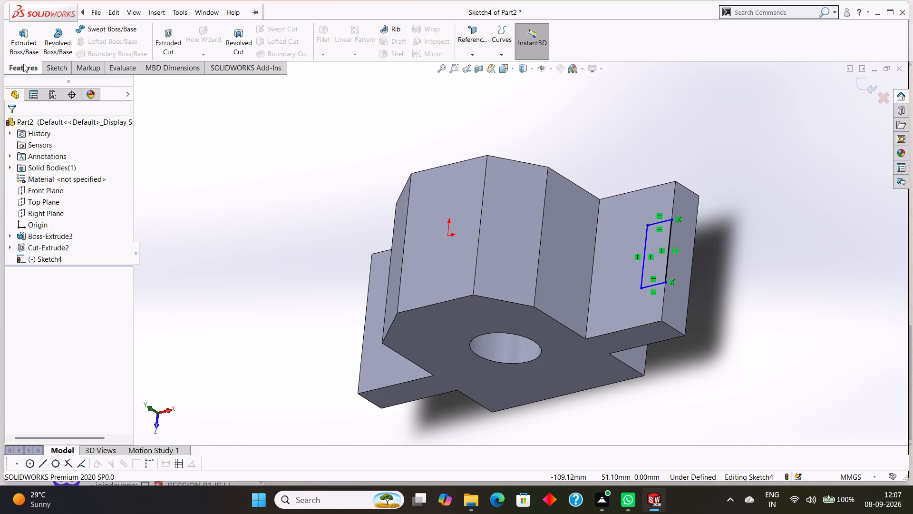
pyautogui.click(169, 41)
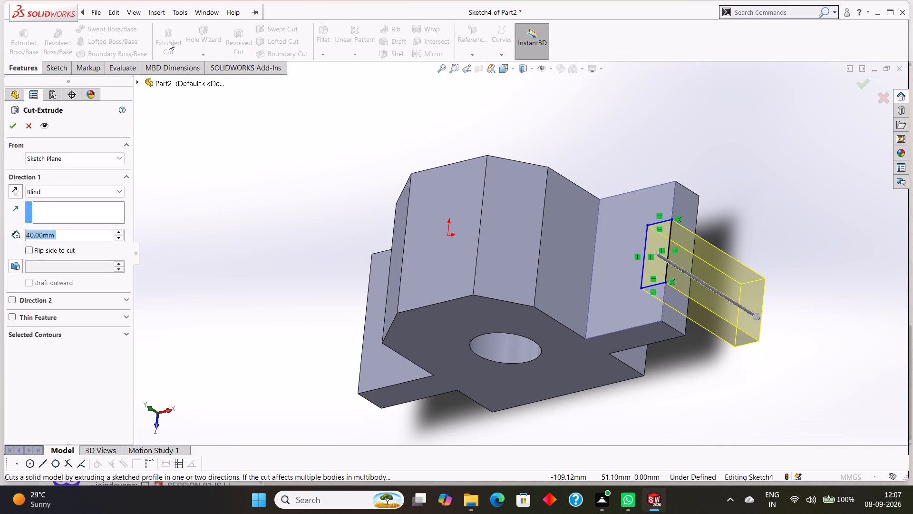
pyautogui.moveTo(194, 161); pyautogui.dragTo(207, 143, button='middle')
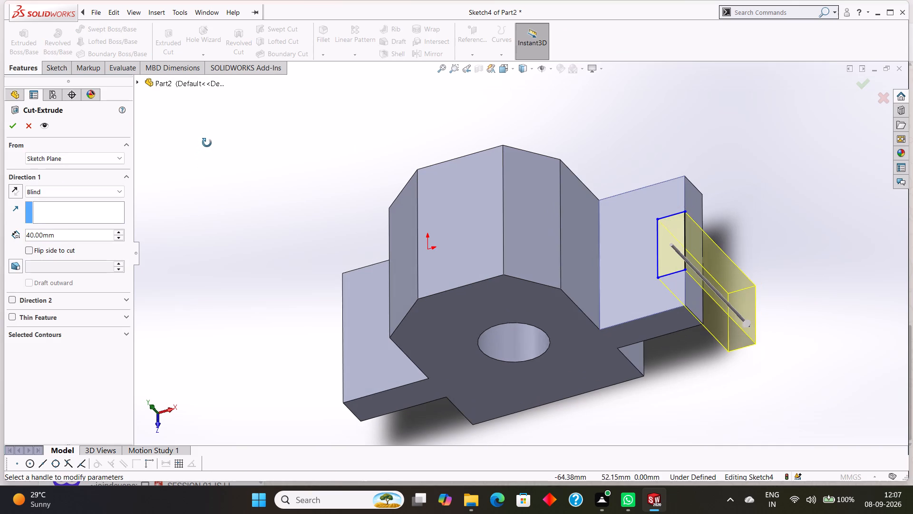
pyautogui.moveTo(207, 143); pyautogui.dragTo(201, 142, button='middle')
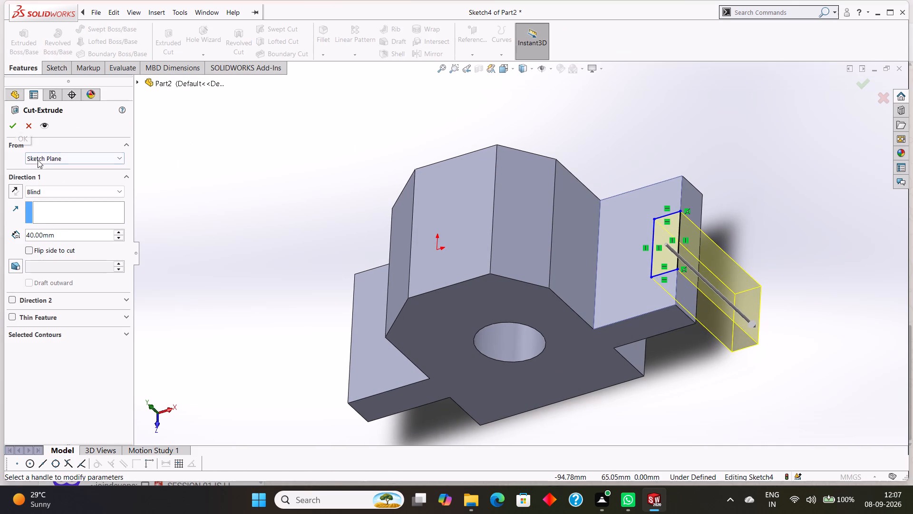
pyautogui.click(11, 128)
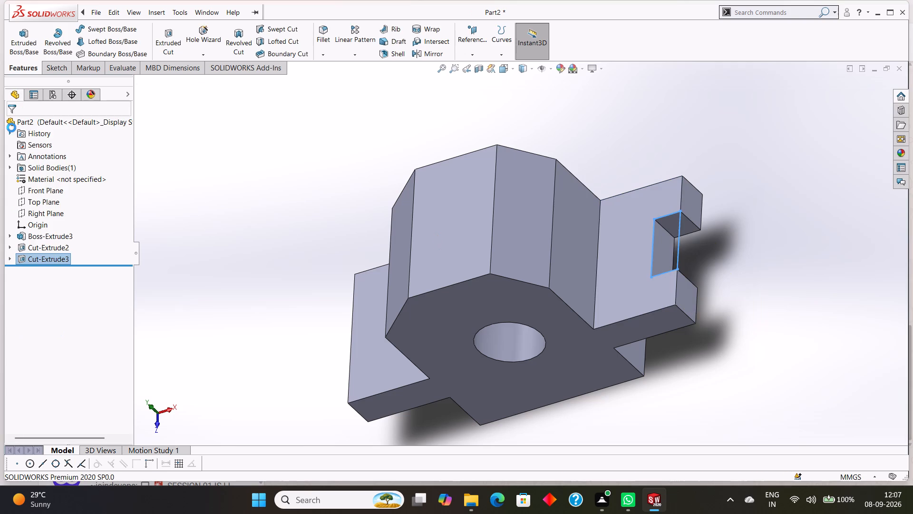
pyautogui.click(233, 151)
# Start a sketch on the left flange's top face and draw an 11 mm line along its outer edge from the rear corner.
pyautogui.moveTo(254, 164); pyautogui.dragTo(358, 169, button='middle')
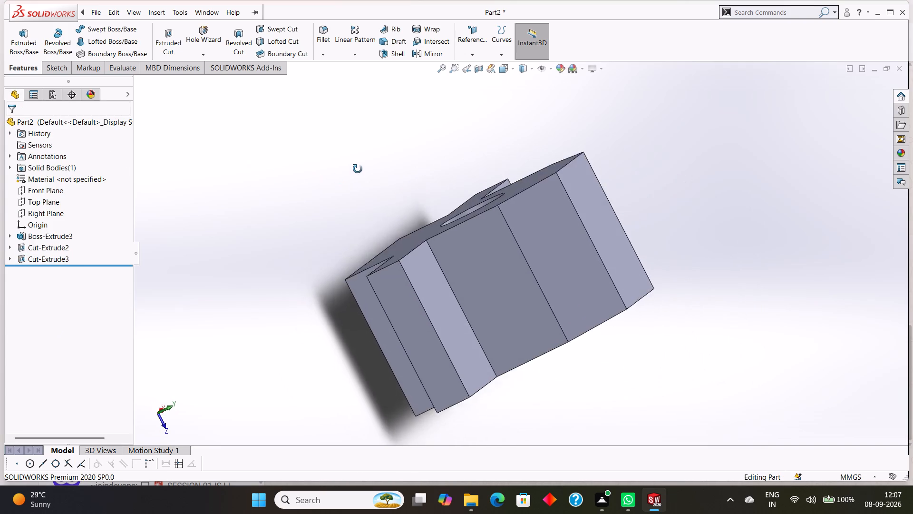
pyautogui.moveTo(358, 169); pyautogui.dragTo(298, 153, button='middle')
pyautogui.click(344, 289)
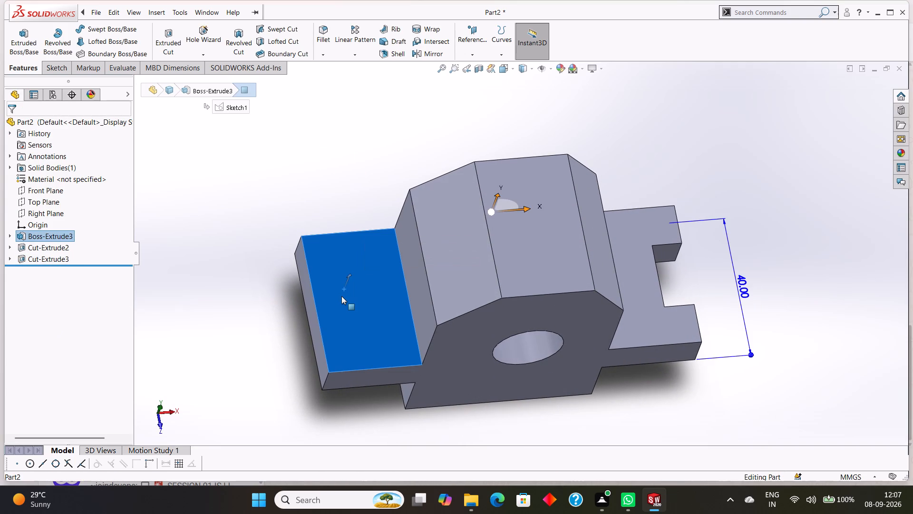
pyautogui.hotkey('ctrl', '8')
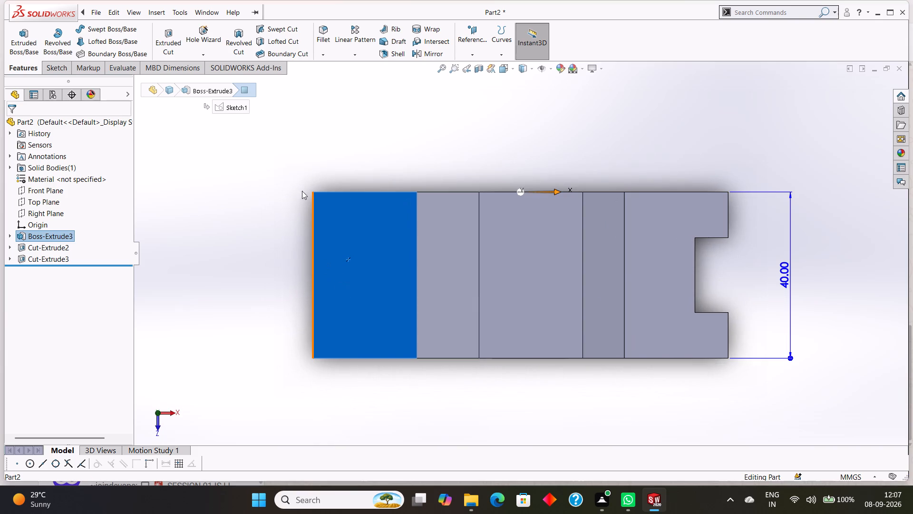
pyautogui.click(58, 62)
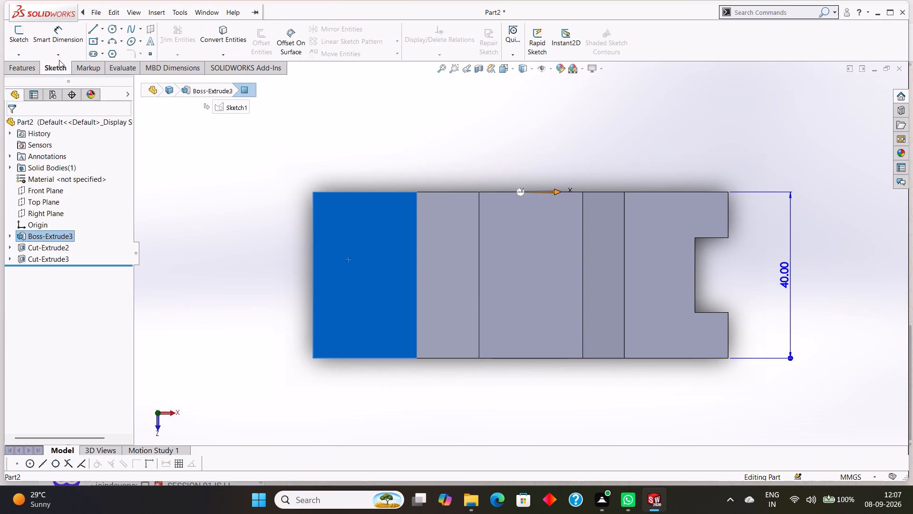
pyautogui.click(97, 29)
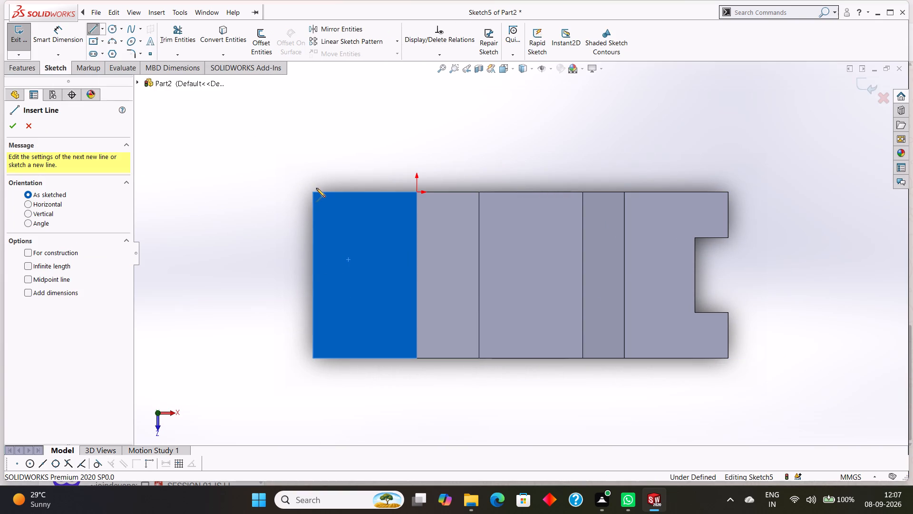
pyautogui.click(311, 192)
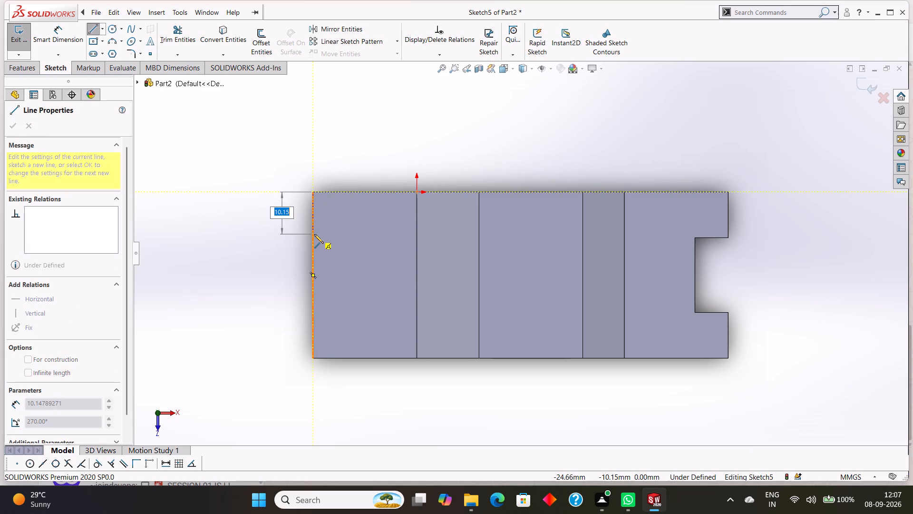
pyautogui.write('11')
pyautogui.press('Return')
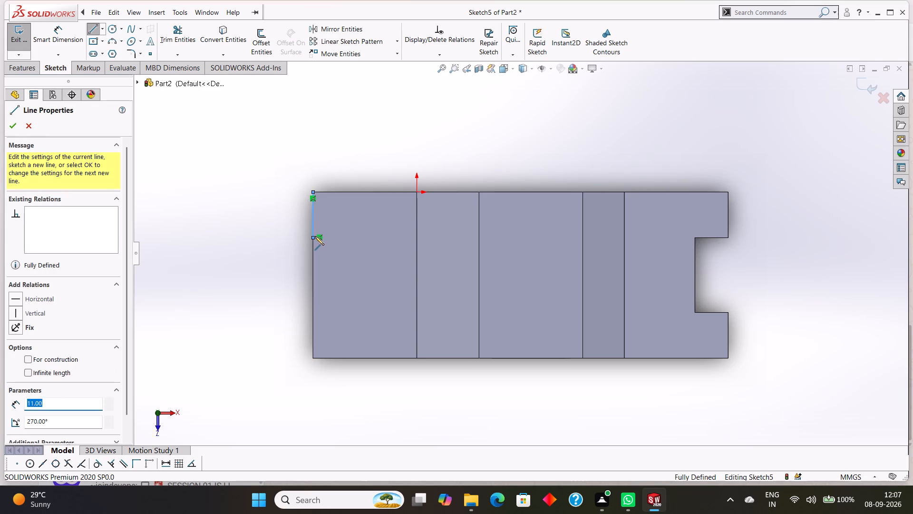
# Draw a closed 8 mm by 18 mm rectangle on the left flange's outer edge, starting from the end of the 11 mm line.
pyautogui.press('8')
pyautogui.press('Return')
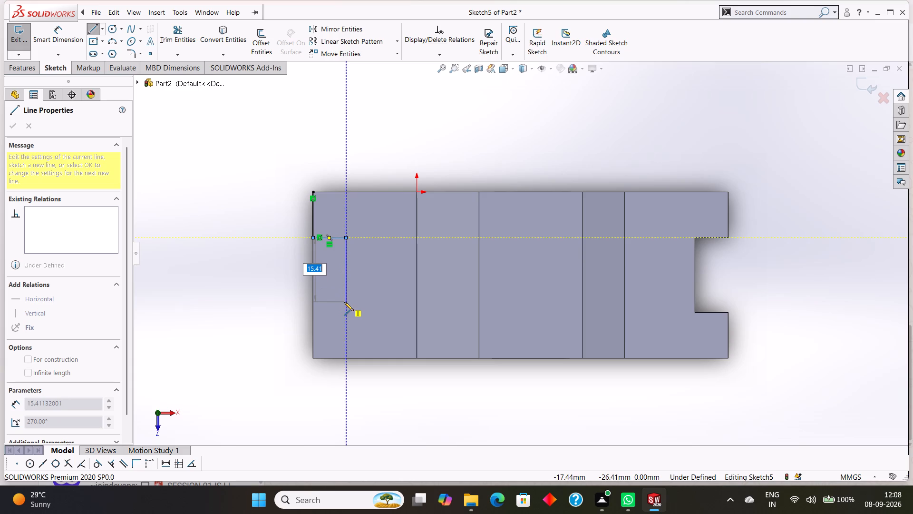
pyautogui.write('18')
pyautogui.press('Return')
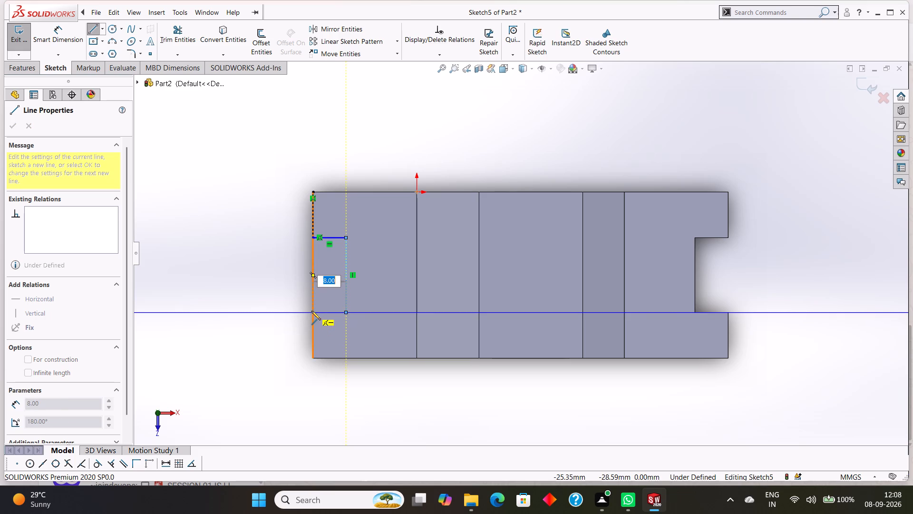
pyautogui.click(311, 311)
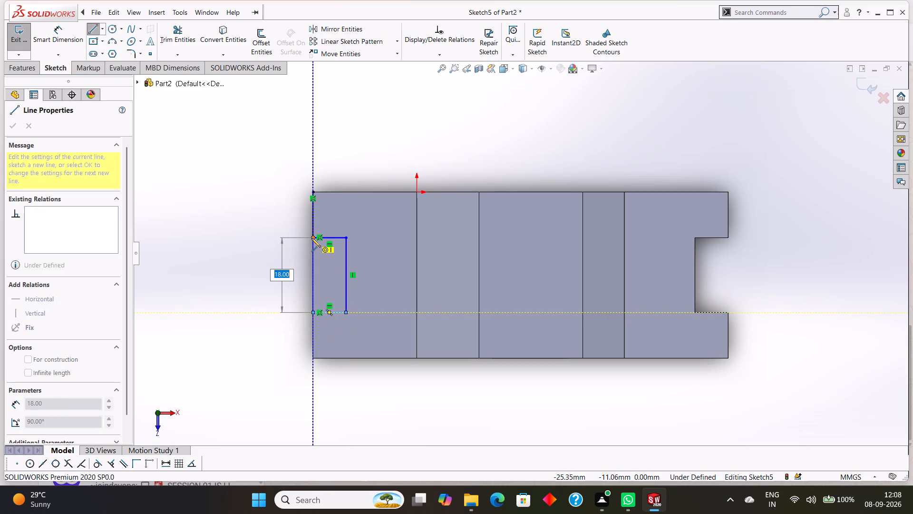
pyautogui.click(311, 238)
pyautogui.rightClick(307, 237)
pyautogui.click(325, 246)
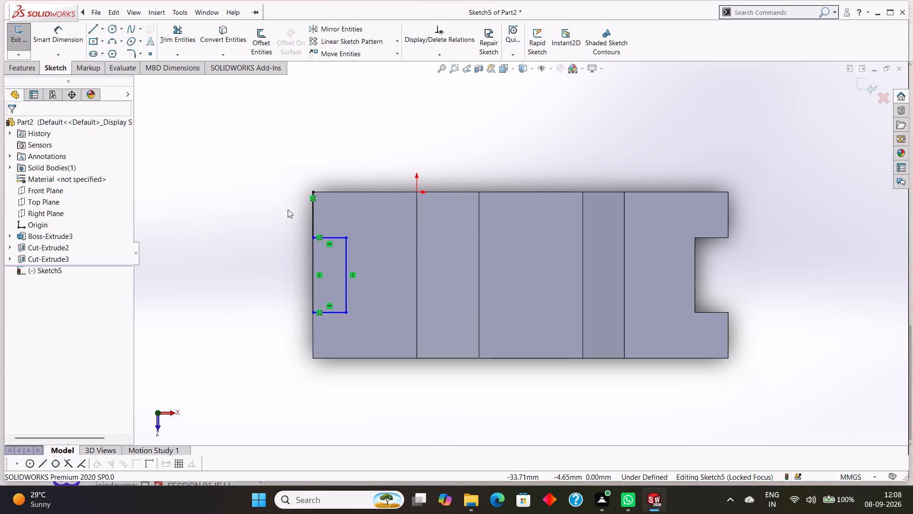
# Delete the 11 mm line on the left flange's outer edge.
pyautogui.rightClick(311, 210)
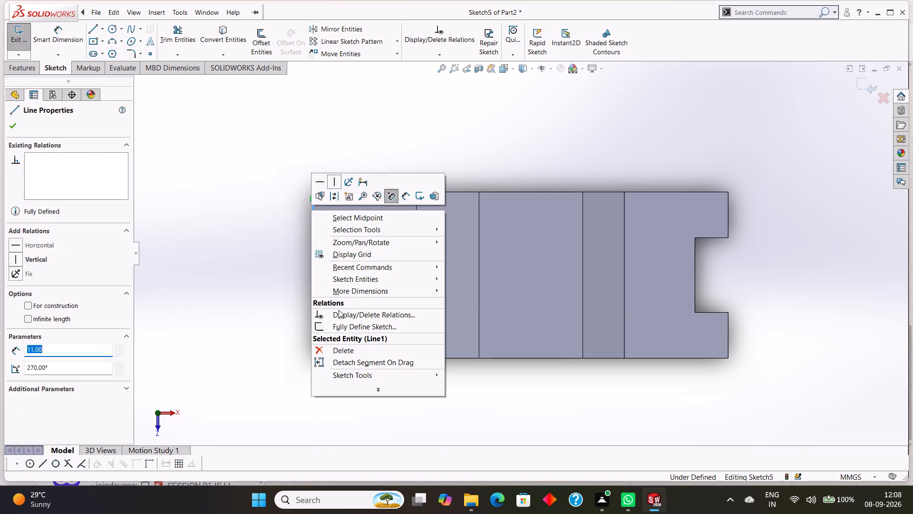
pyautogui.click(349, 352)
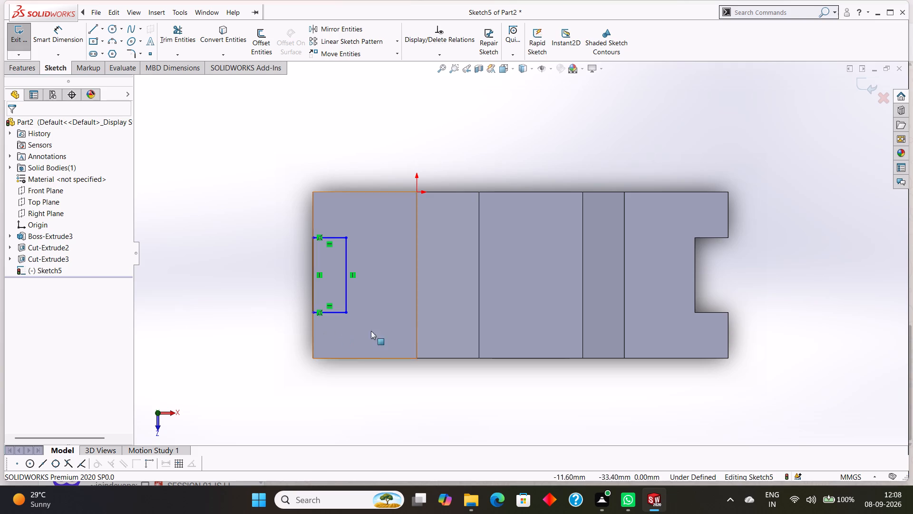
# Cut the 8 mm by 18 mm rectangle through the left flange with an Extruded Cut set to Blind, 40 mm deep.
pyautogui.moveTo(454, 423); pyautogui.dragTo(470, 339, button='middle')
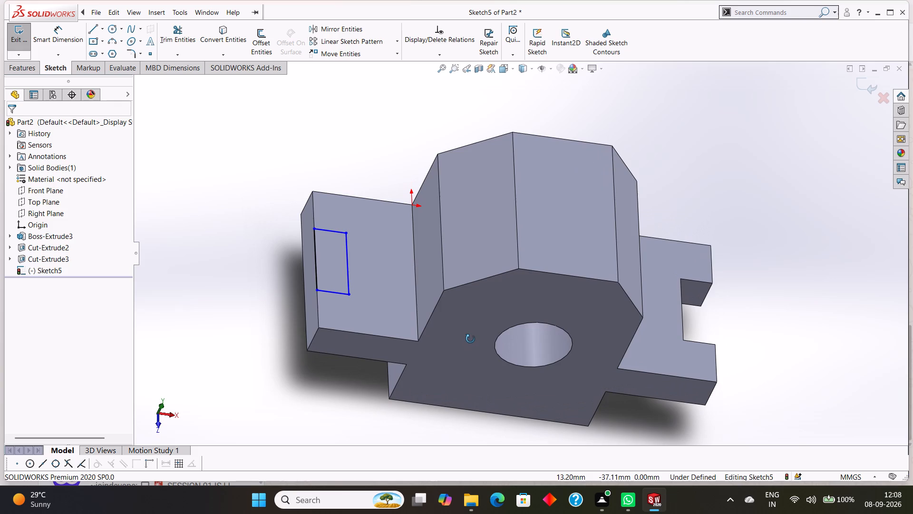
pyautogui.moveTo(470, 339); pyautogui.dragTo(468, 338, button='middle')
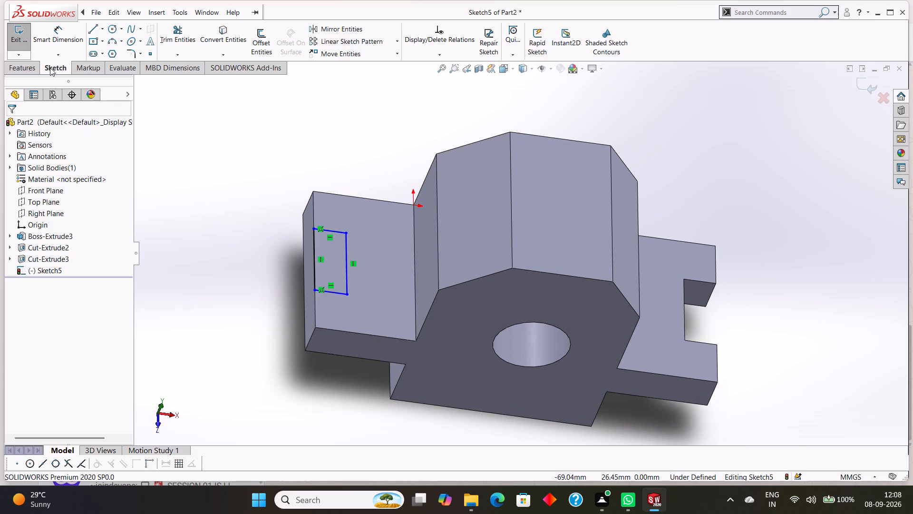
pyautogui.click(32, 67)
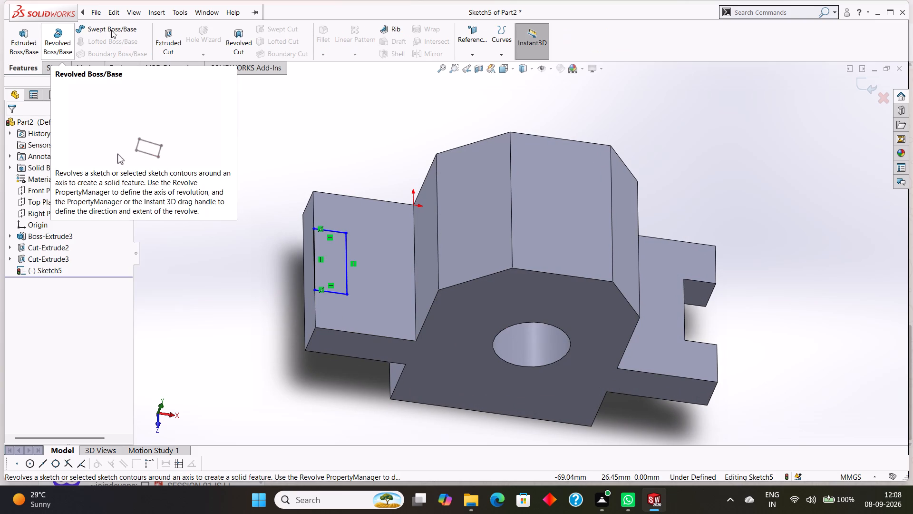
pyautogui.click(173, 36)
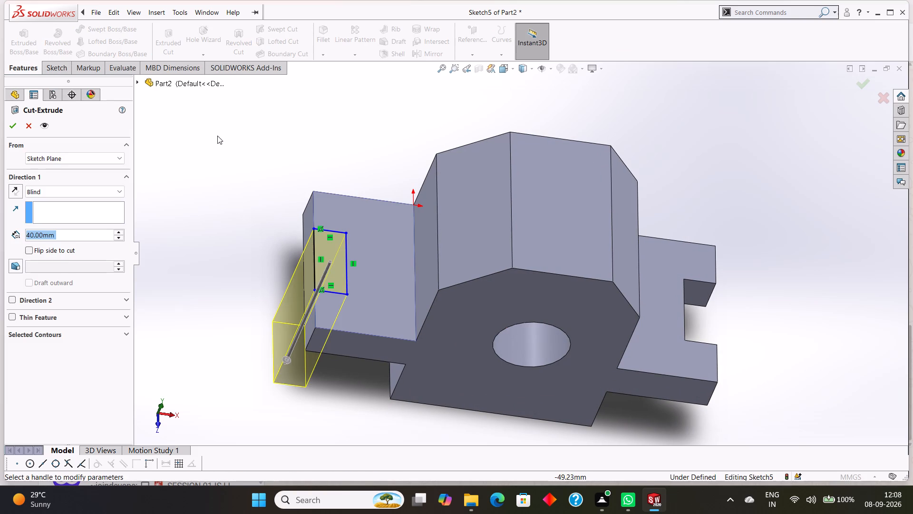
pyautogui.moveTo(226, 162); pyautogui.dragTo(216, 149, button='middle')
pyautogui.scroll(-1, 216, 149)
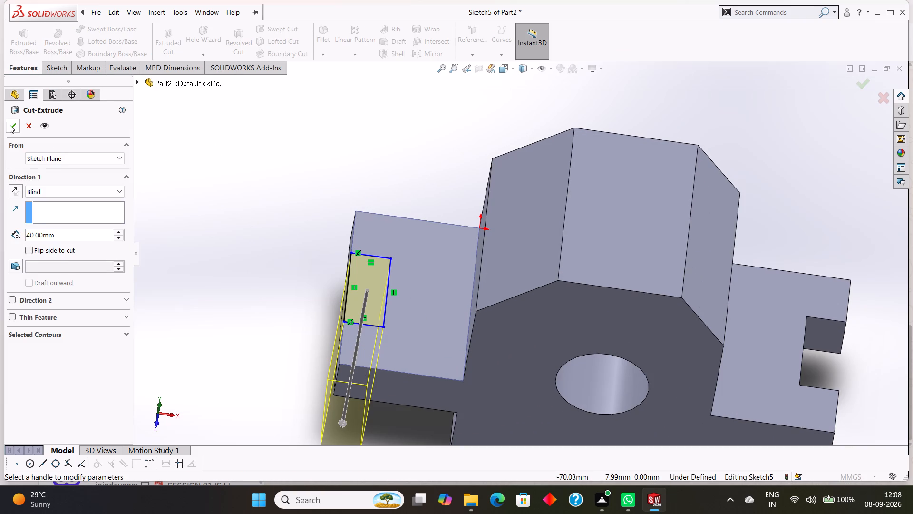
pyautogui.click(10, 125)
pyautogui.click(256, 159)
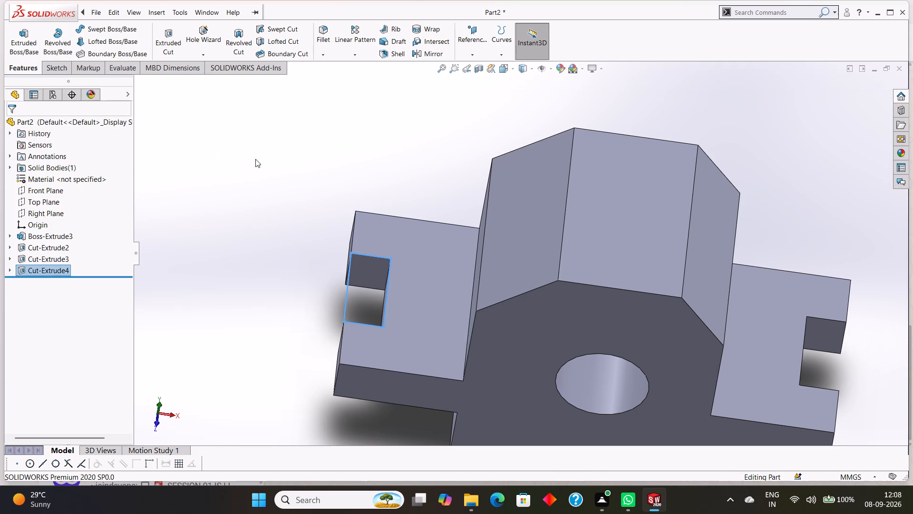
# Start a sketch on the upper body's vertical side face above the right flange and draw a centred circle about 10.4 mm in diameter.
pyautogui.moveTo(255, 159); pyautogui.dragTo(251, 124, button='middle')
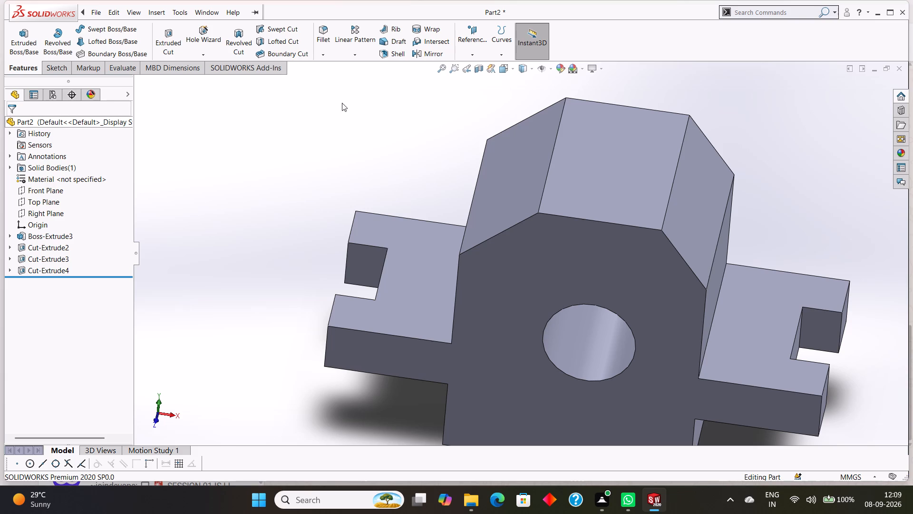
pyautogui.moveTo(796, 180); pyautogui.dragTo(741, 181, button='middle')
pyautogui.scroll(1, 741, 182)
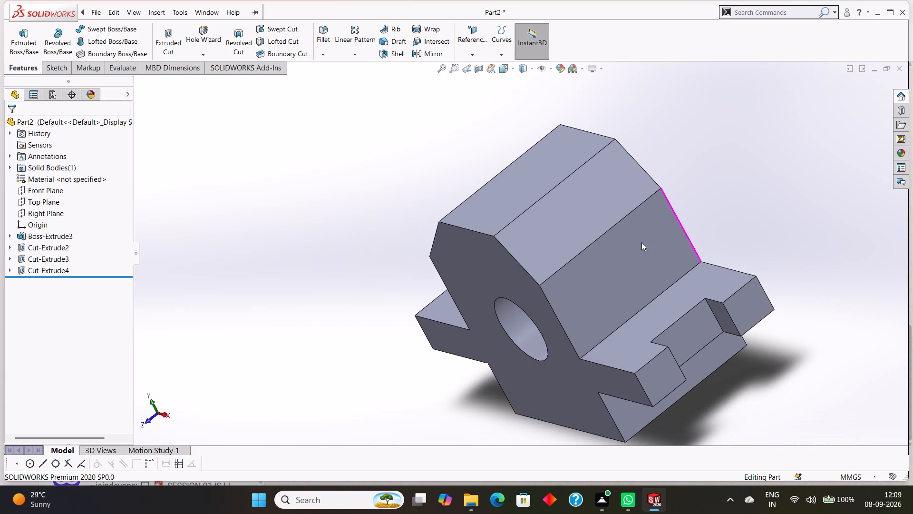
pyautogui.click(635, 245)
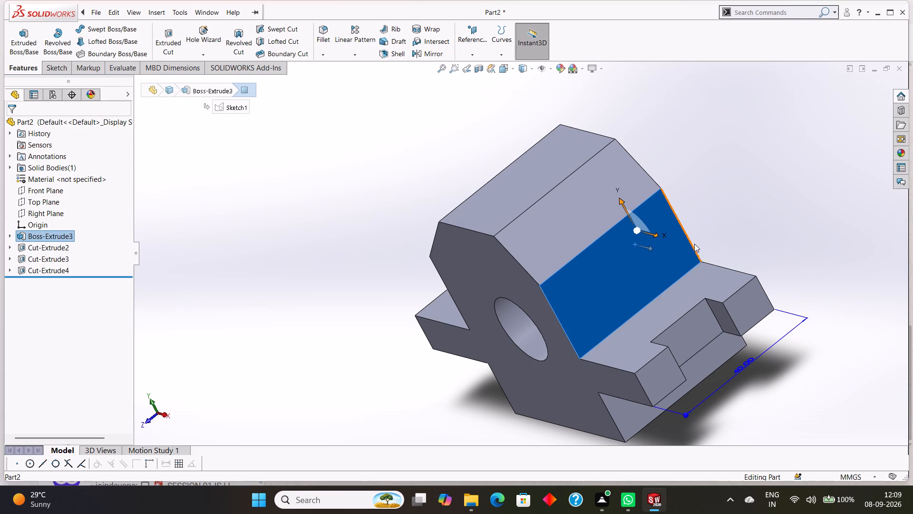
pyautogui.hotkey('ctrl', '8')
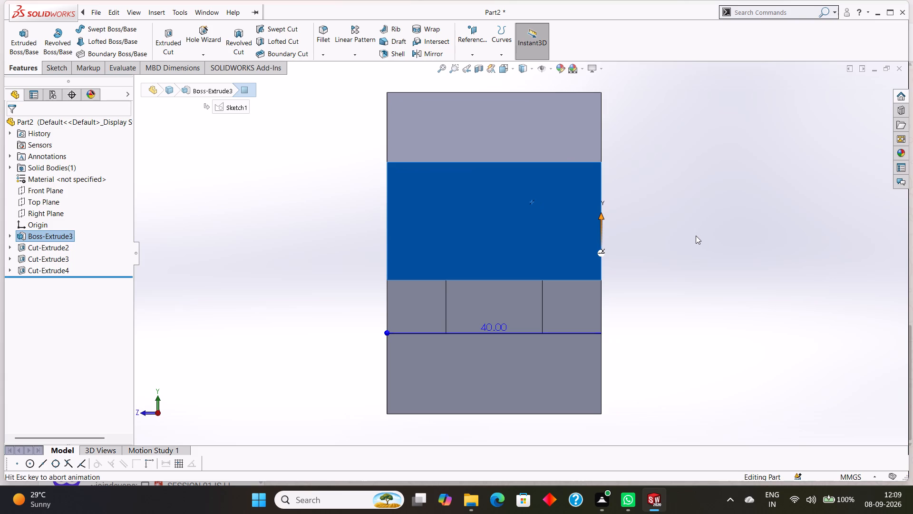
pyautogui.click(696, 236)
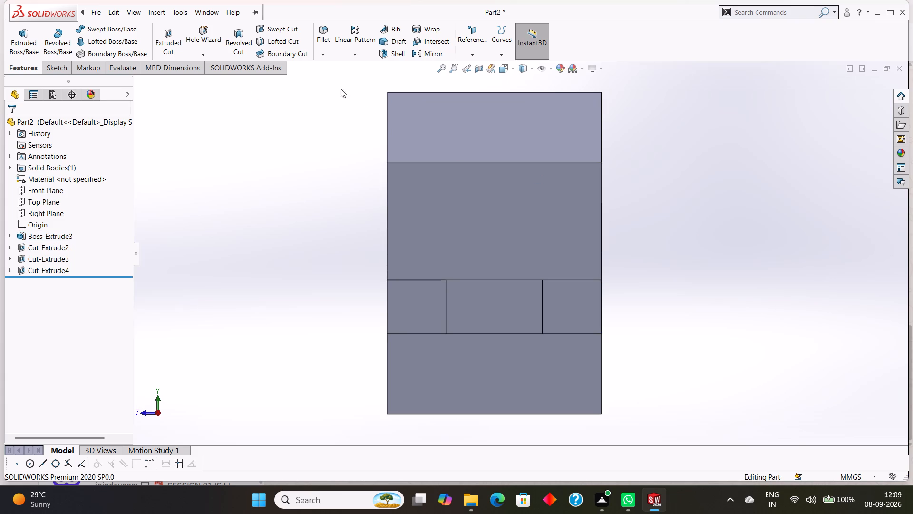
pyautogui.click(59, 67)
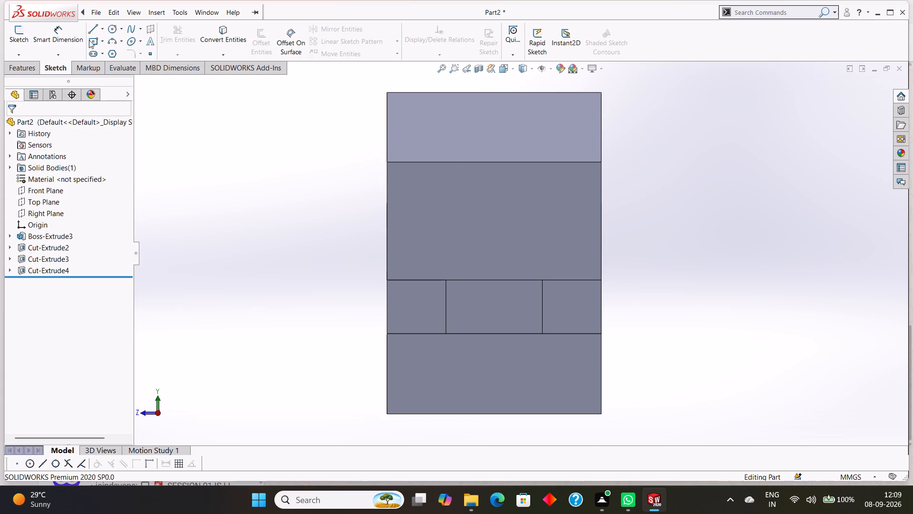
pyautogui.click(119, 33)
pyautogui.click(129, 41)
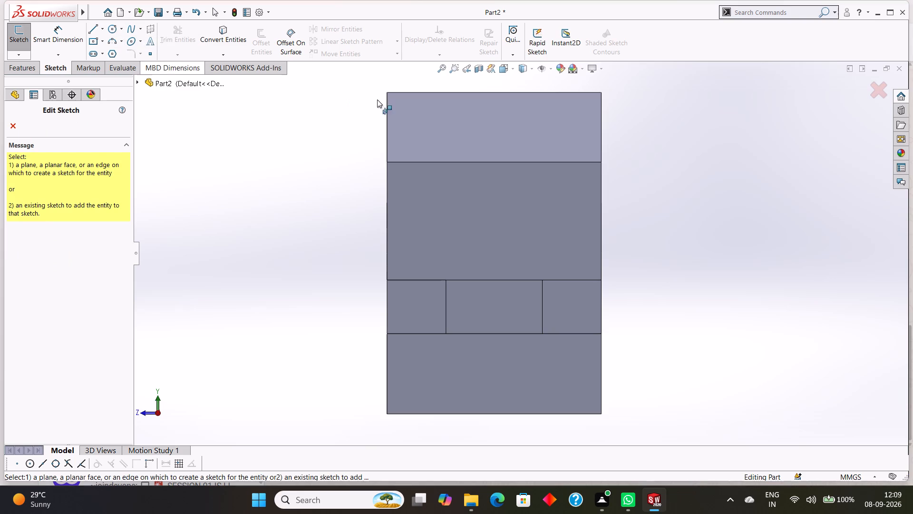
pyautogui.click(519, 194)
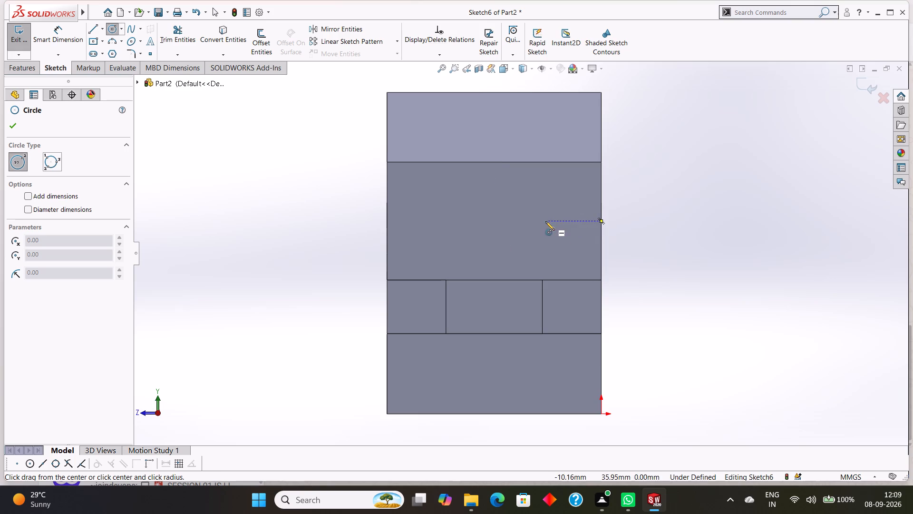
pyautogui.click(494, 220)
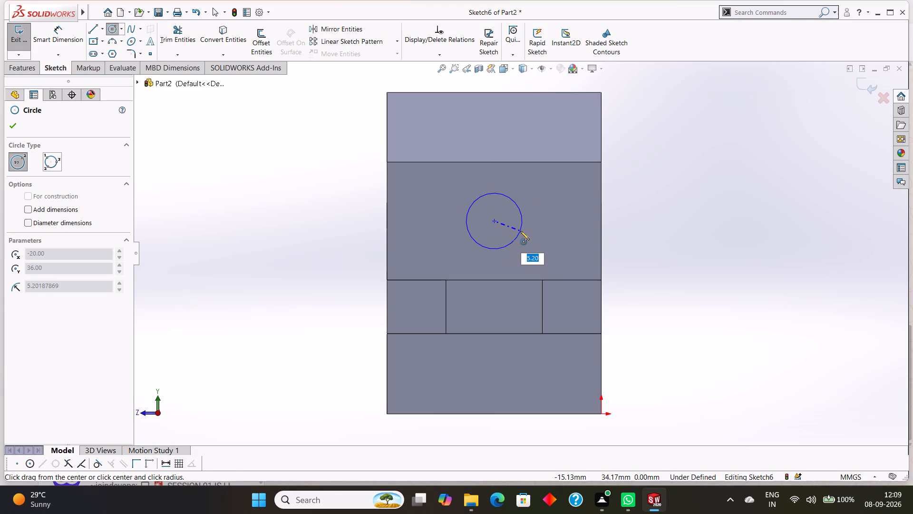
pyautogui.click(520, 231)
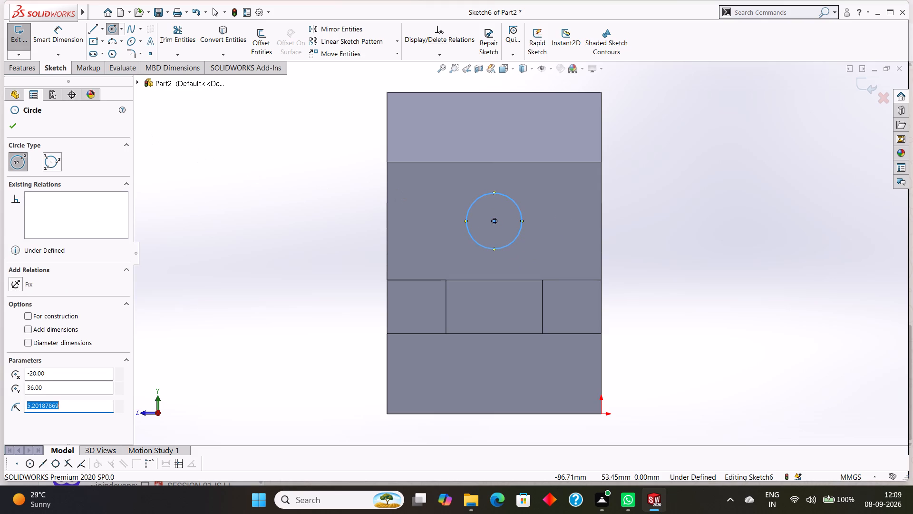
pyautogui.click(17, 132)
# Dimension the circle on the vertical side face with a diameter of 14 mm.
pyautogui.click(59, 33)
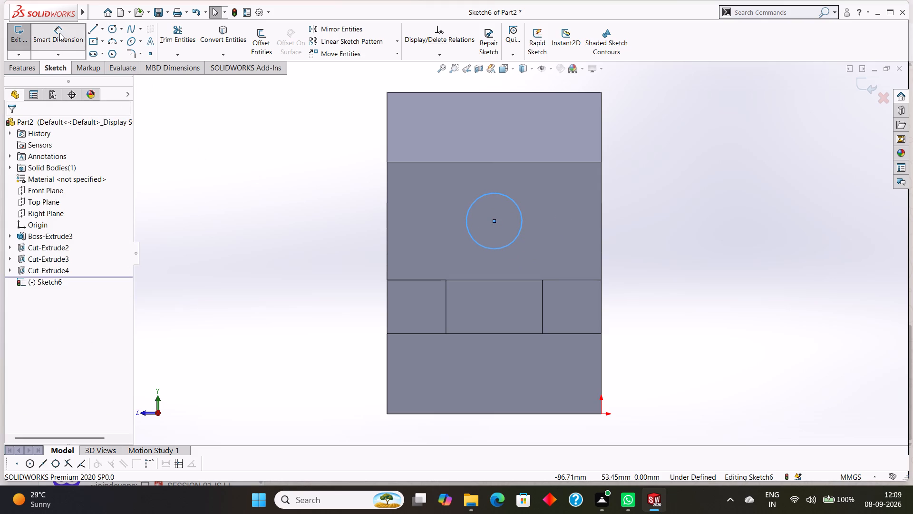
pyautogui.click(517, 204)
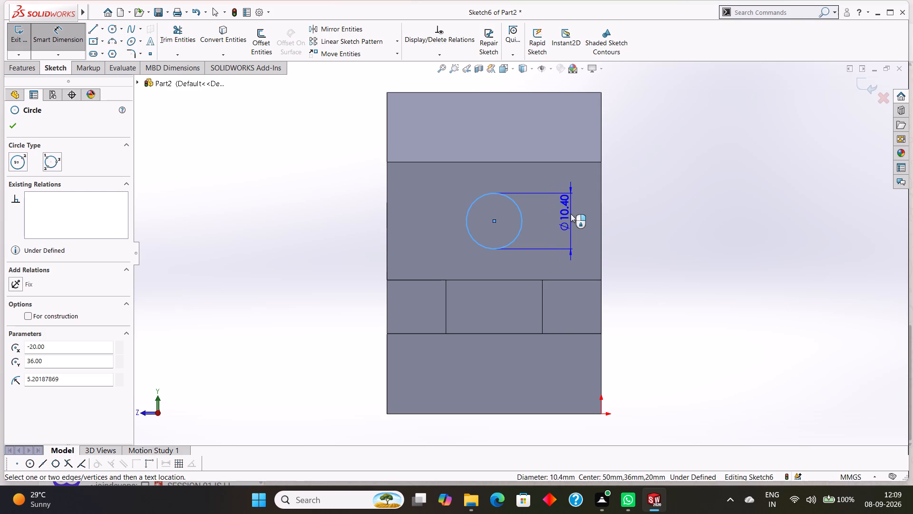
pyautogui.click(571, 214)
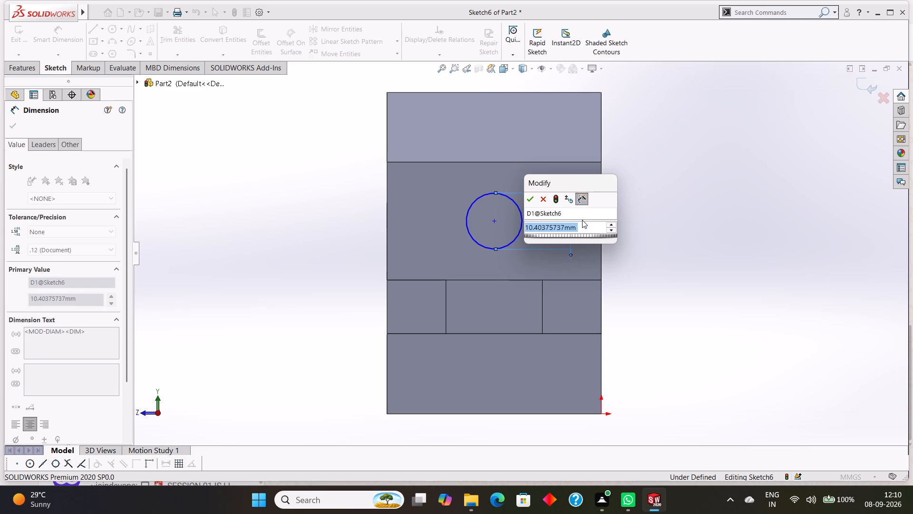
pyautogui.press('BackSpace')
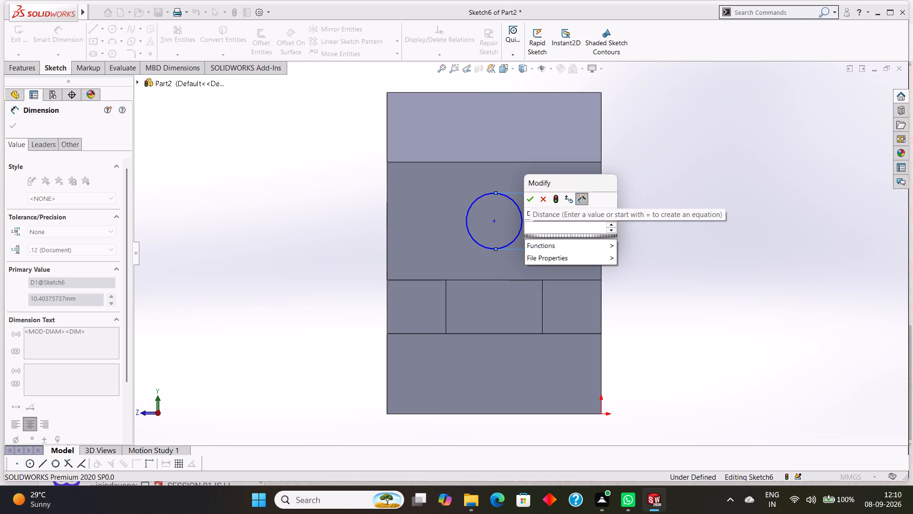
pyautogui.click(737, 235)
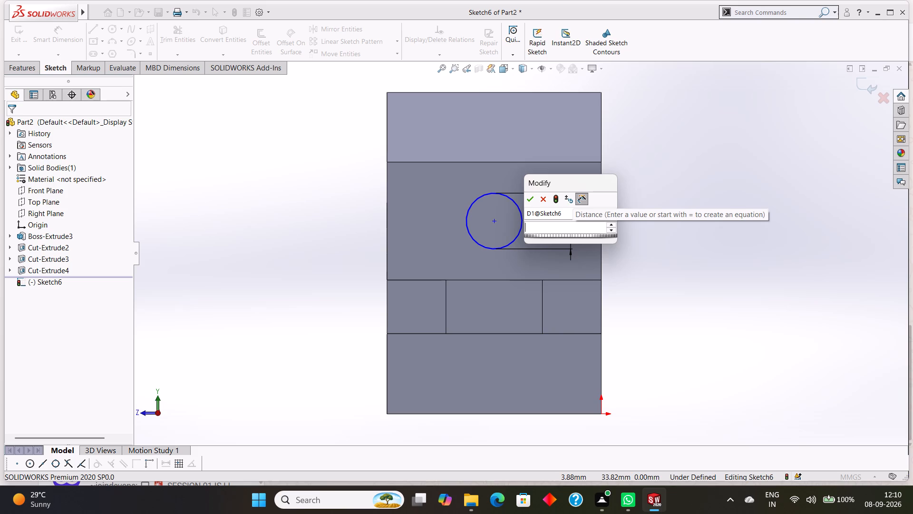
pyautogui.press('1')
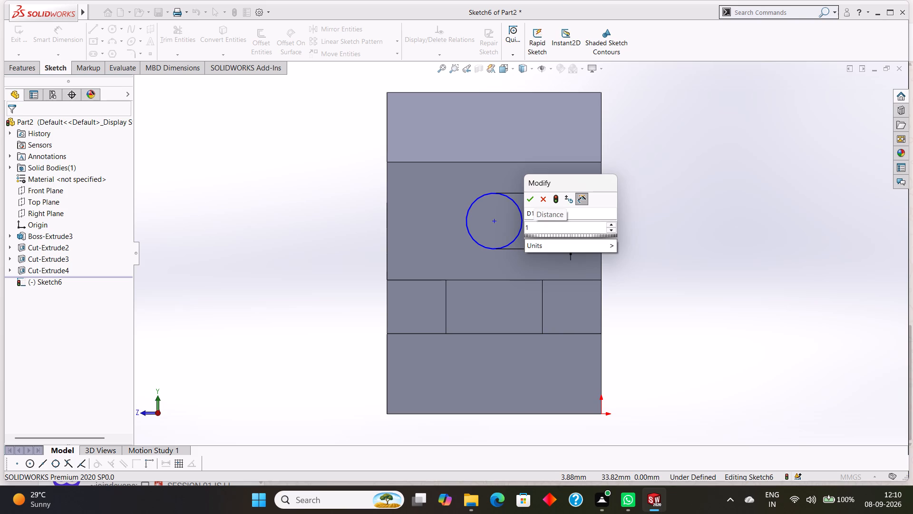
pyautogui.press('4')
pyautogui.press('Return')
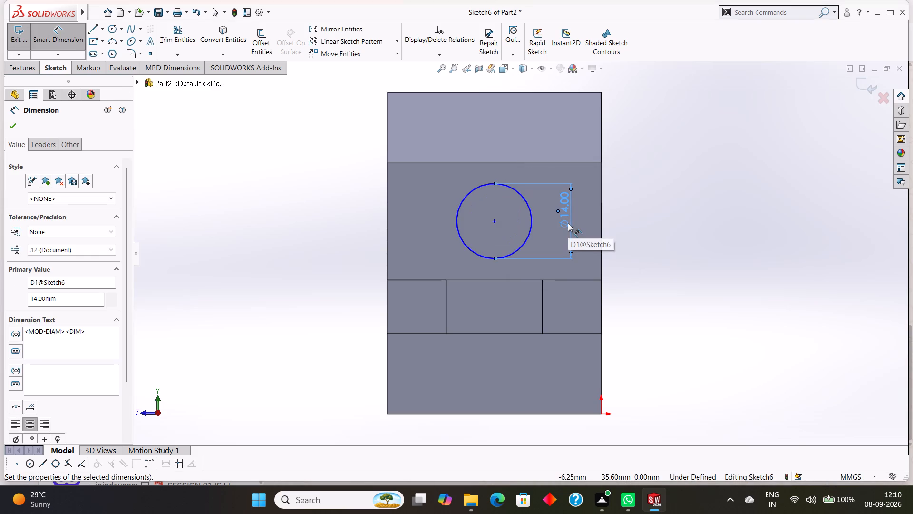
pyautogui.click(647, 268)
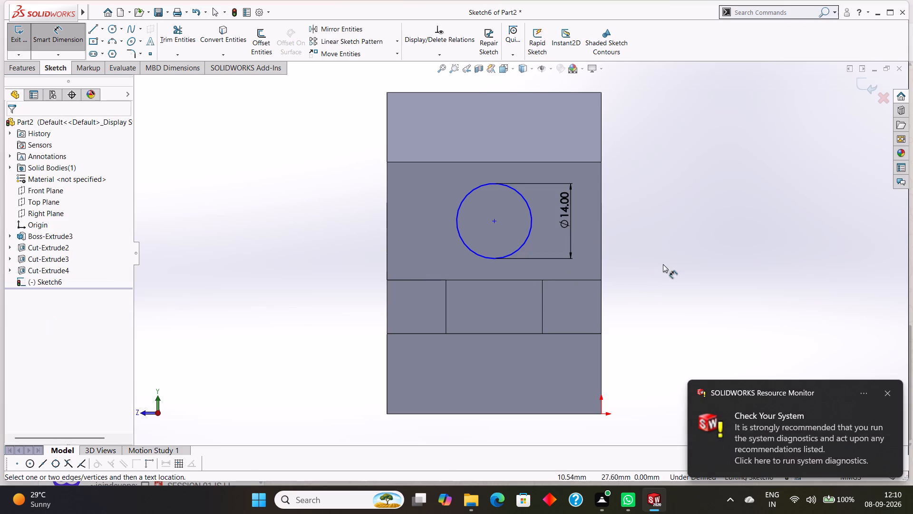
pyautogui.click(893, 395)
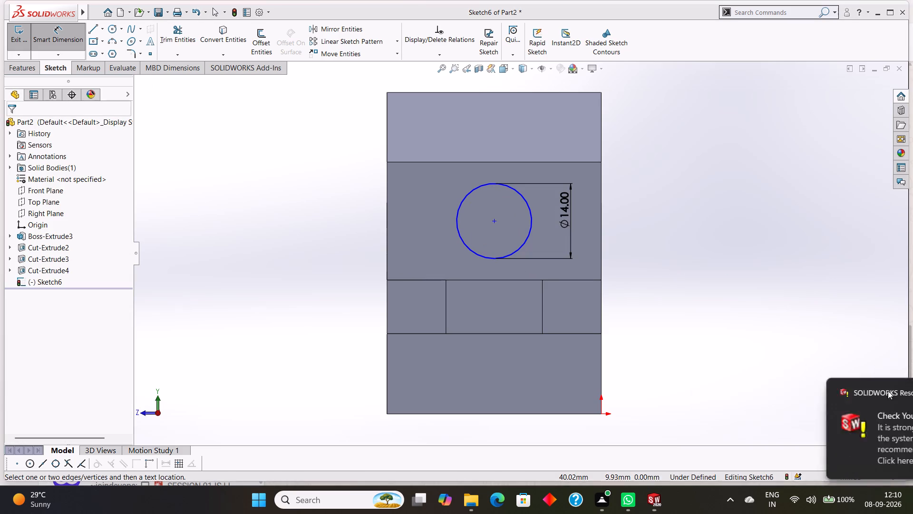
pyautogui.moveTo(826, 300); pyautogui.dragTo(764, 336, button='middle')
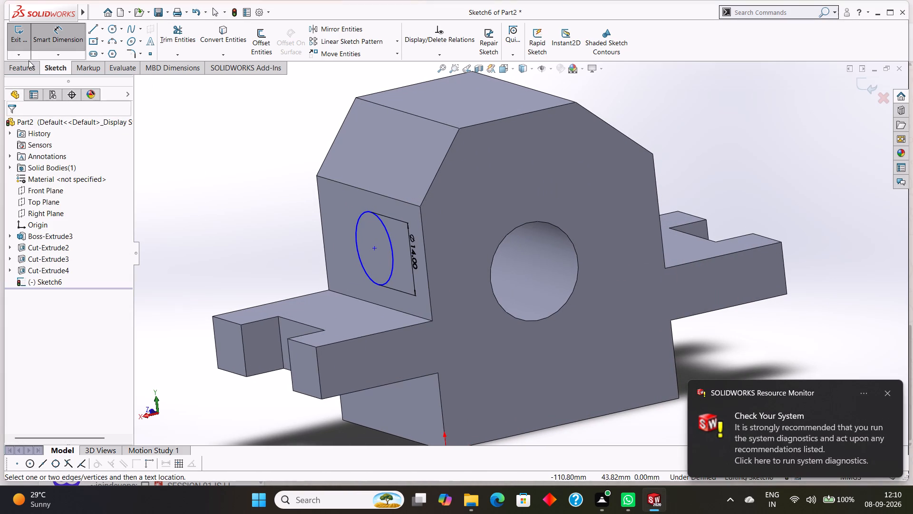
pyautogui.click(58, 43)
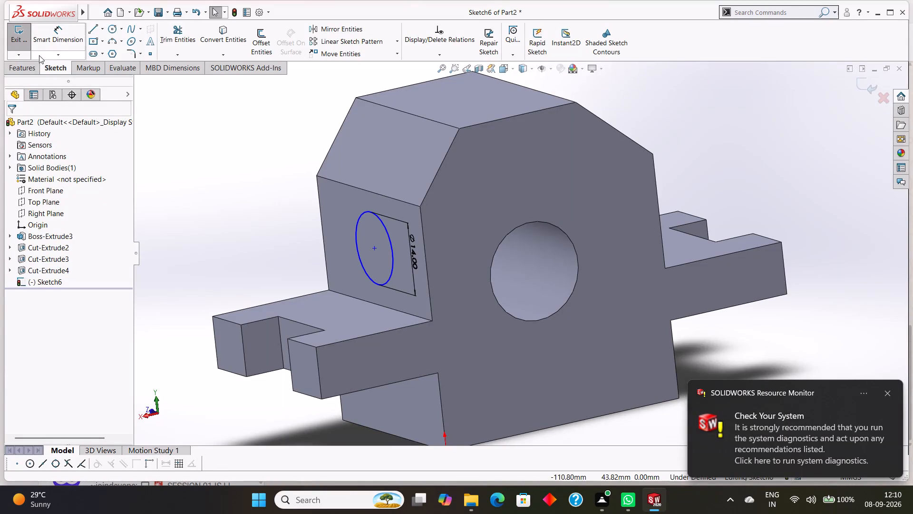
# Cut the 14 mm circle through the upper body with an Extruded Cut set to Through All.
pyautogui.click(25, 64)
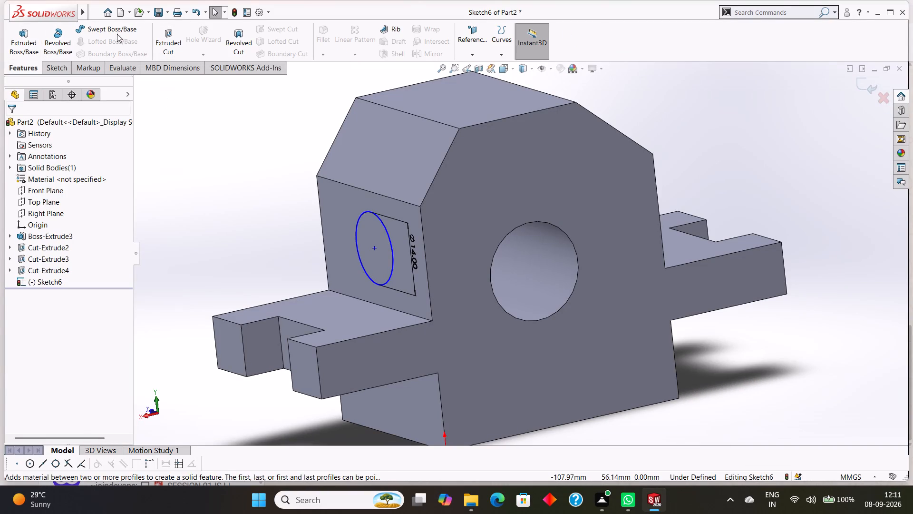
pyautogui.click(172, 42)
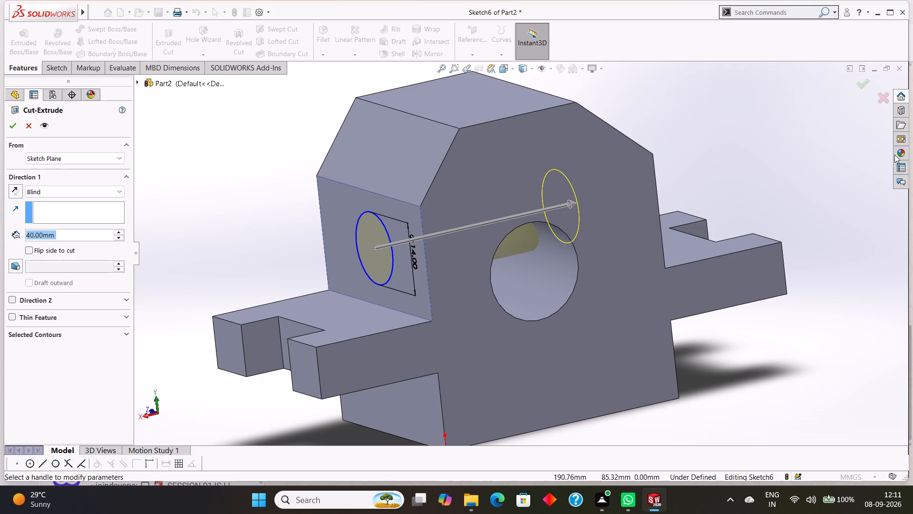
pyautogui.moveTo(826, 128); pyautogui.dragTo(772, 164, button='middle')
pyautogui.scroll(-1, 826, 128)
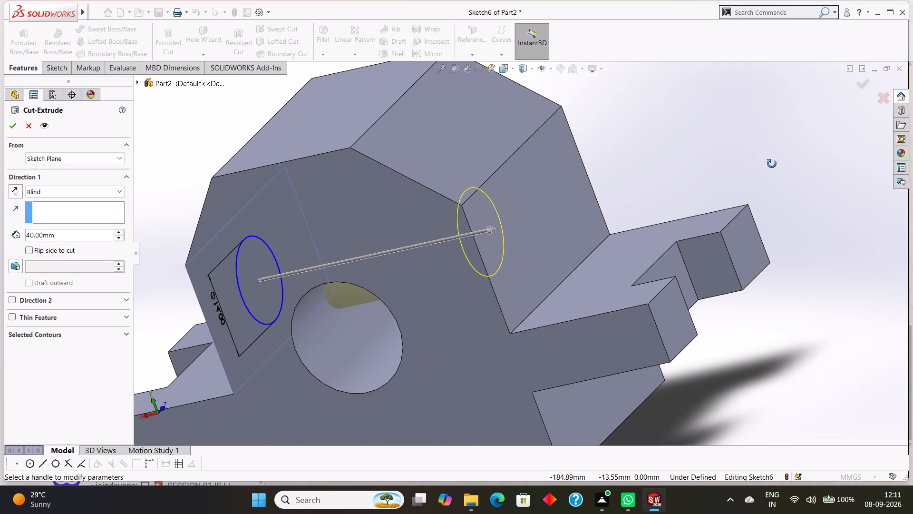
pyautogui.moveTo(772, 164); pyautogui.dragTo(788, 158, button='middle')
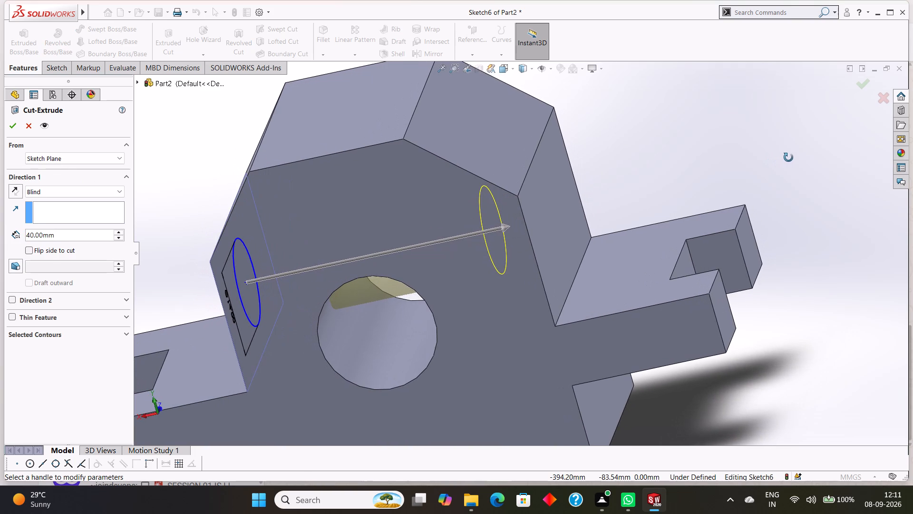
pyautogui.moveTo(788, 158); pyautogui.dragTo(814, 131, button='middle')
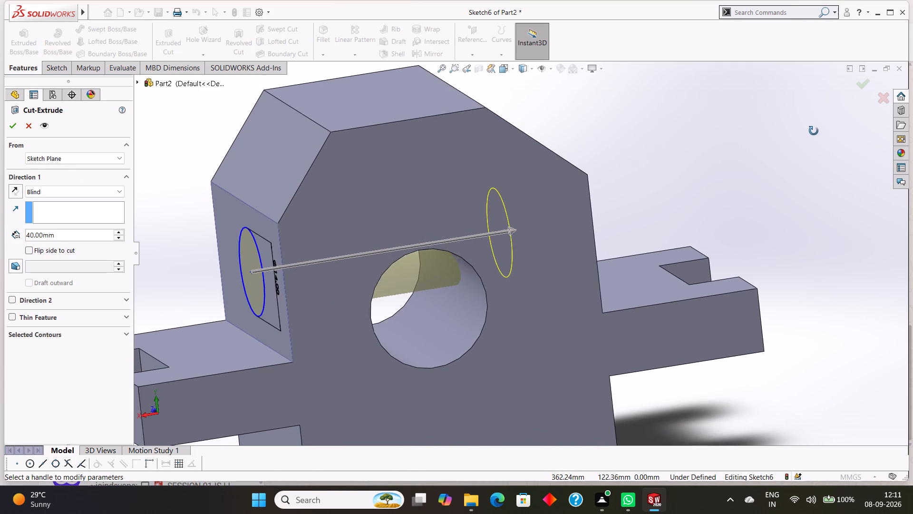
pyautogui.moveTo(814, 131); pyautogui.dragTo(821, 138, button='middle')
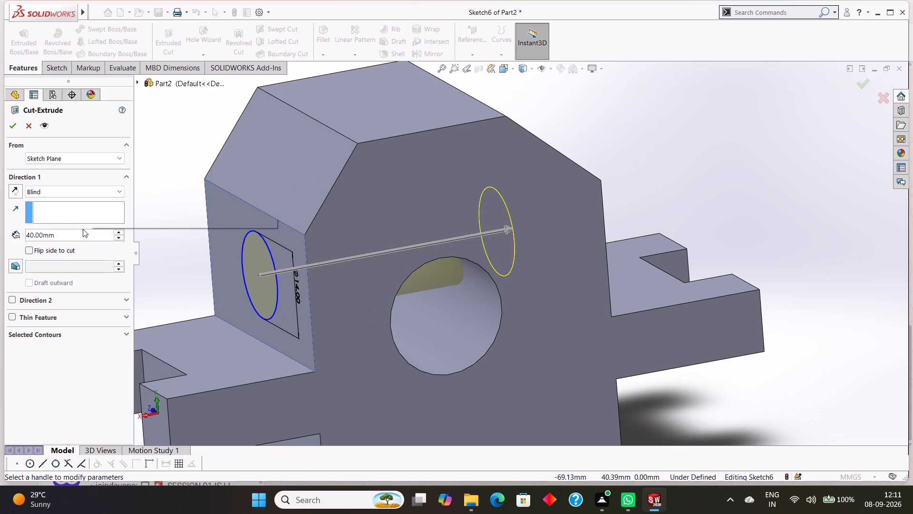
pyautogui.click(64, 232)
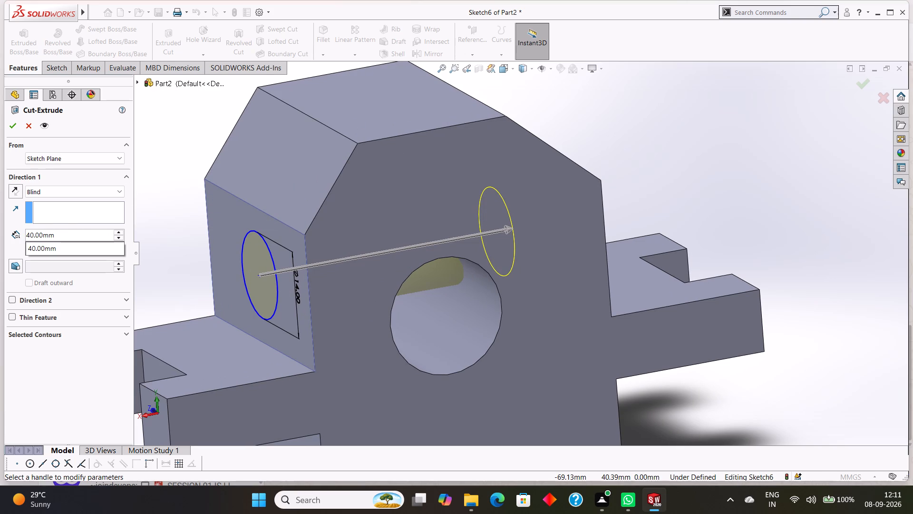
pyautogui.moveTo(74, 235); pyautogui.dragTo(21, 231)
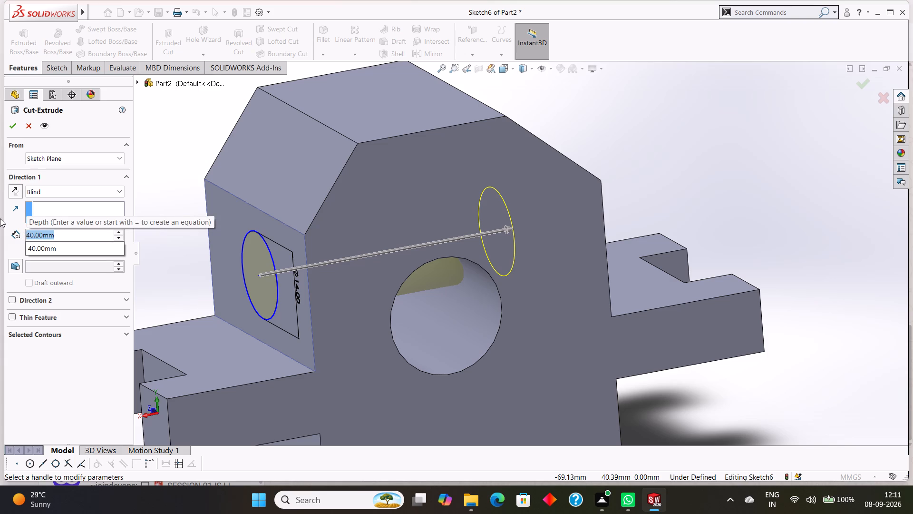
pyautogui.click(110, 124)
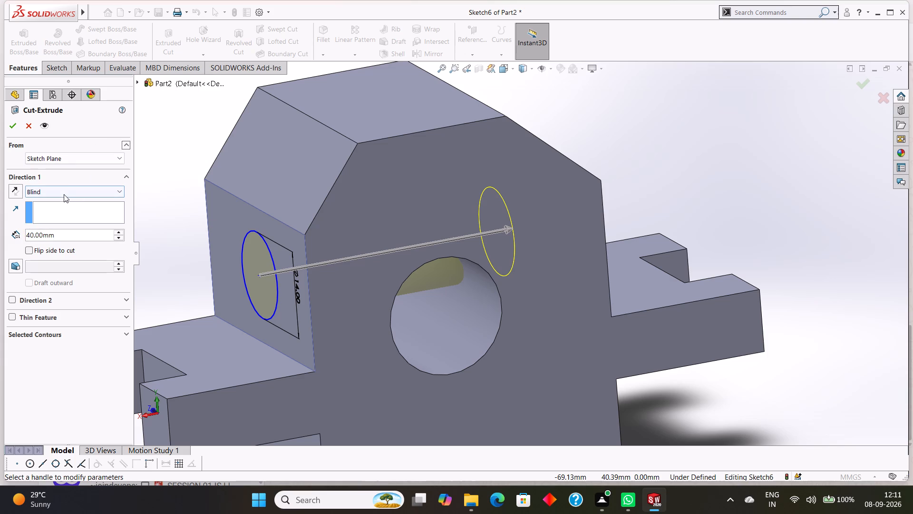
pyautogui.click(64, 194)
pyautogui.click(61, 210)
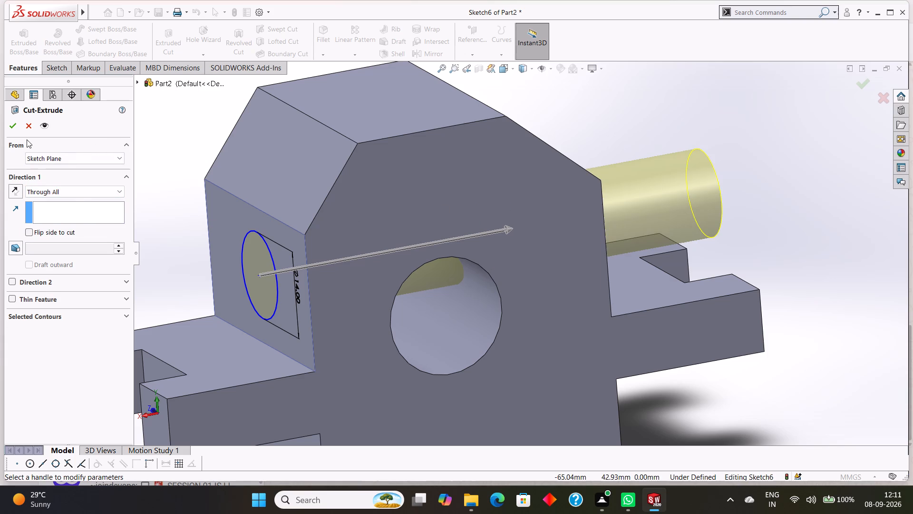
pyautogui.click(15, 131)
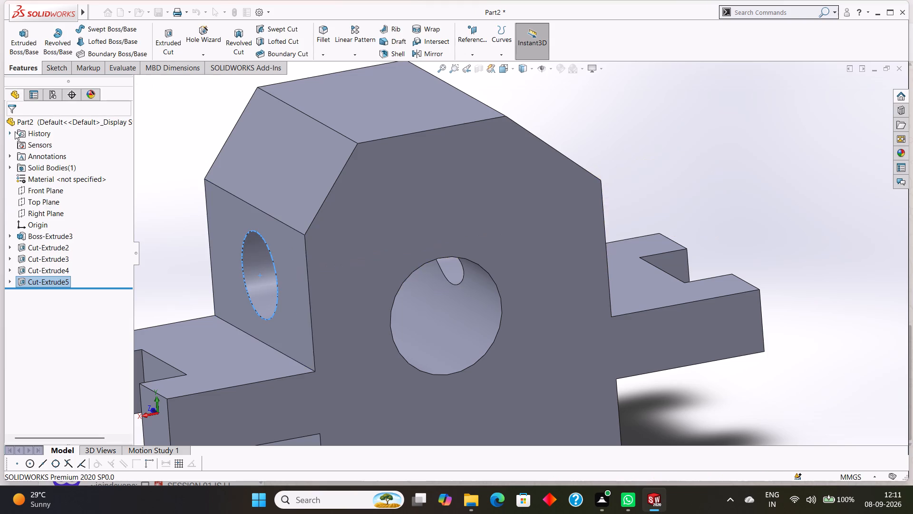
# Examine the part from several sides, checking the side hole, the central bore and the flange notches.
pyautogui.click(725, 152)
pyautogui.scroll(3, 725, 152)
pyautogui.scroll(1, 764, 182)
pyautogui.moveTo(764, 182); pyautogui.dragTo(758, 196, button='middle')
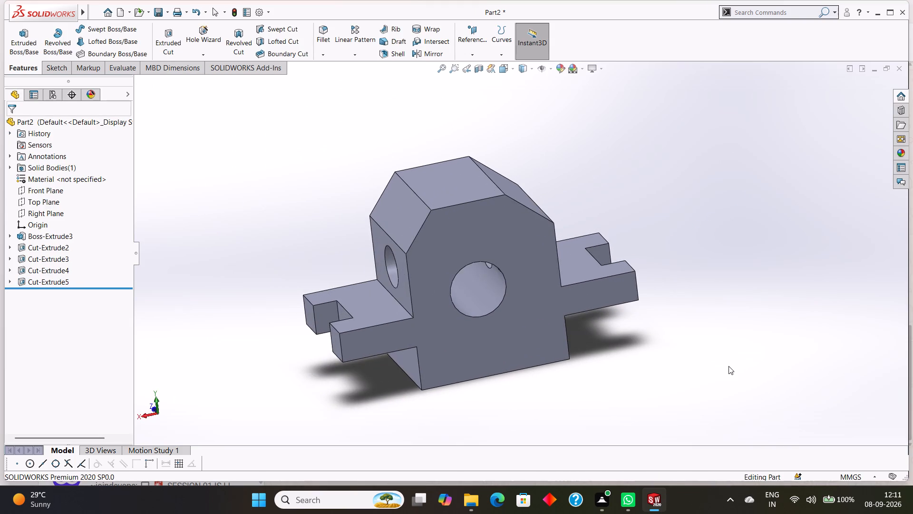
pyautogui.moveTo(729, 366); pyautogui.dragTo(767, 344, button='middle')
pyautogui.moveTo(772, 357); pyautogui.dragTo(790, 365, button='middle')
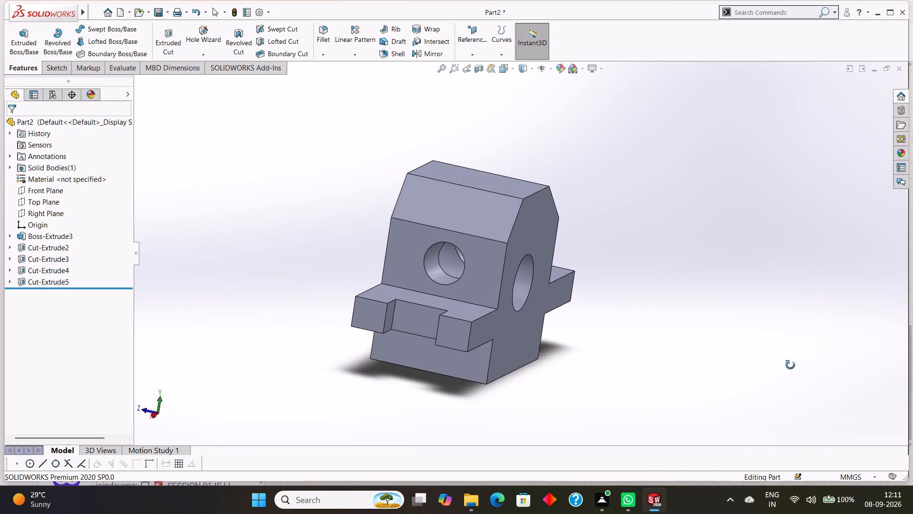
pyautogui.moveTo(790, 365); pyautogui.dragTo(805, 357, button='middle')
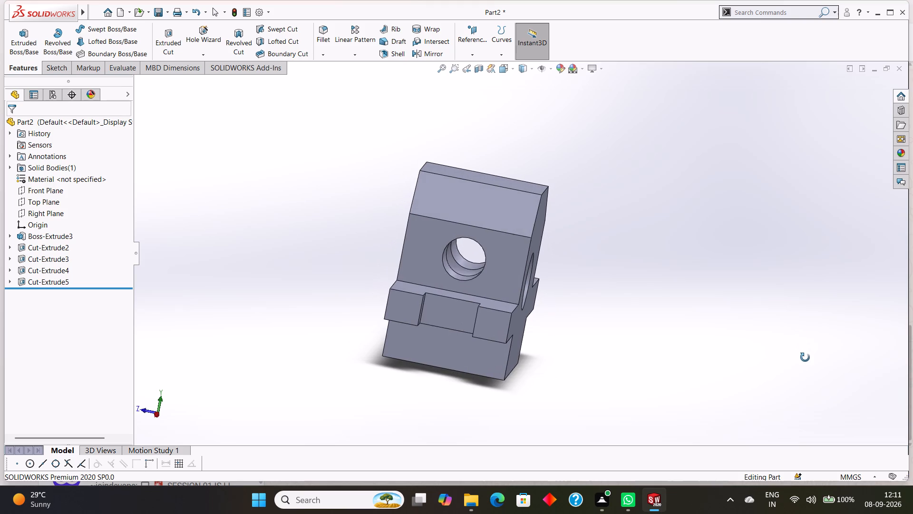
pyautogui.moveTo(805, 357); pyautogui.dragTo(868, 391, button='middle')
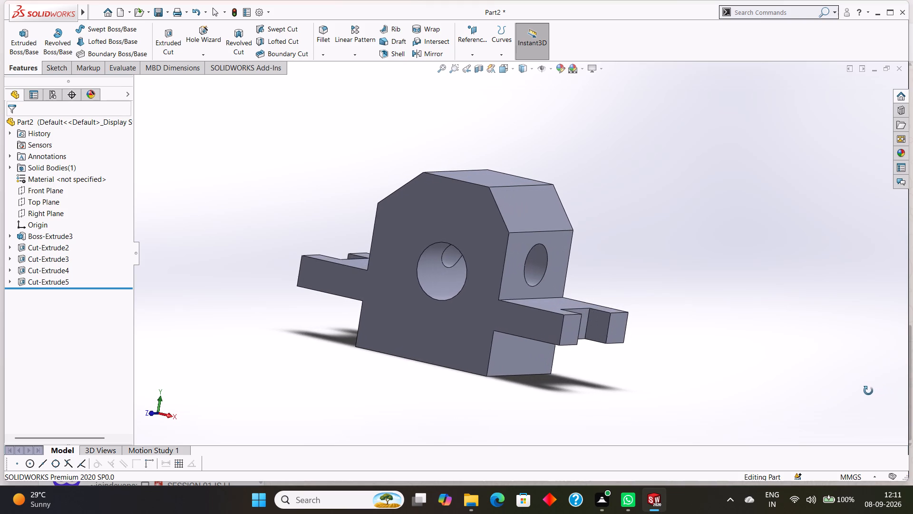
pyautogui.moveTo(868, 391); pyautogui.dragTo(881, 372, button='middle')
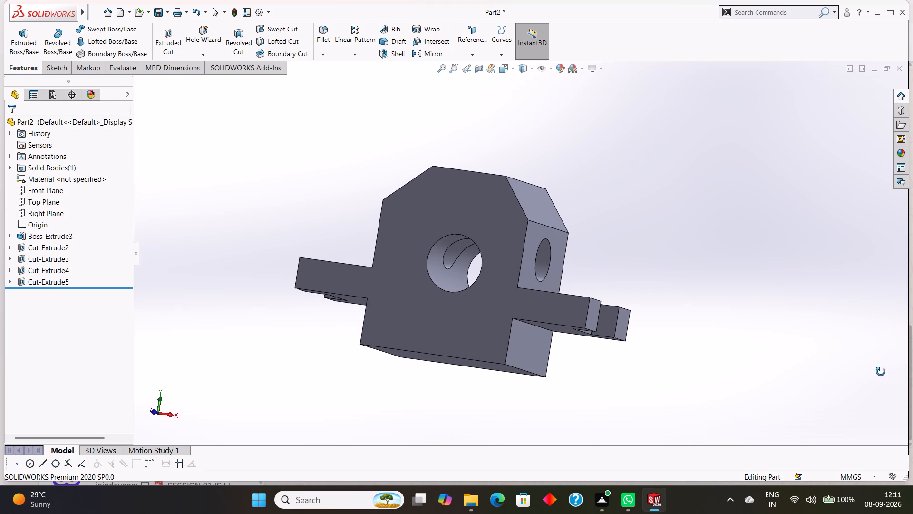
pyautogui.moveTo(881, 372); pyautogui.dragTo(839, 441, button='middle')
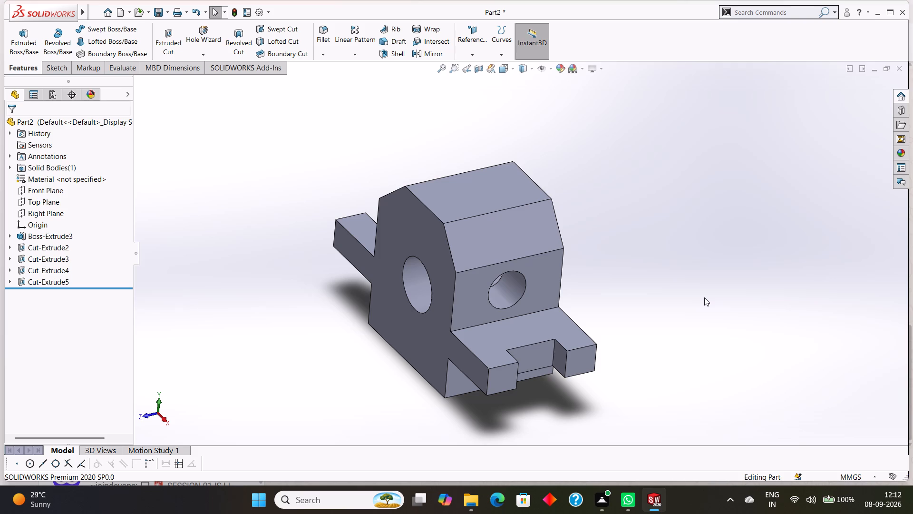
# Save the part in the tryfuji folder as a SOLIDWORKS Part named "machined mounting bracket".
pyautogui.hotkey('ctrl', 's')
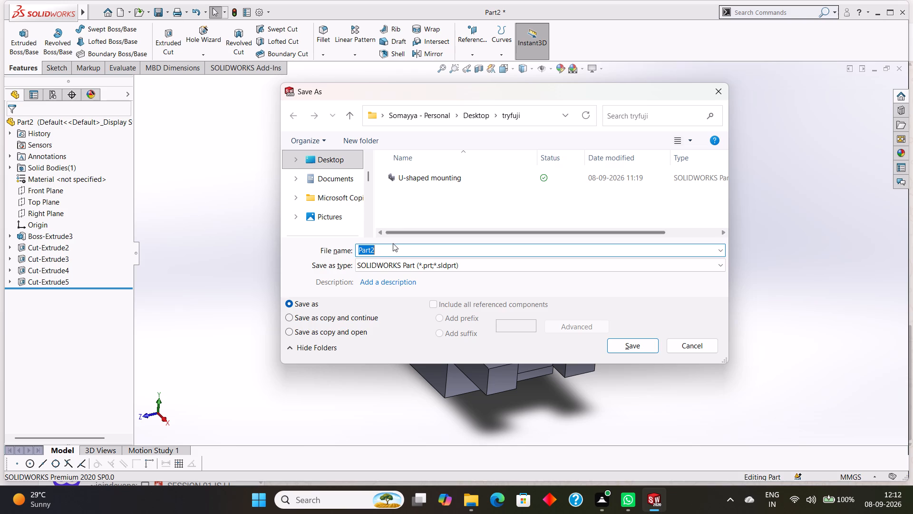
pyautogui.moveTo(398, 250); pyautogui.dragTo(329, 251)
pyautogui.press('BackSpace')
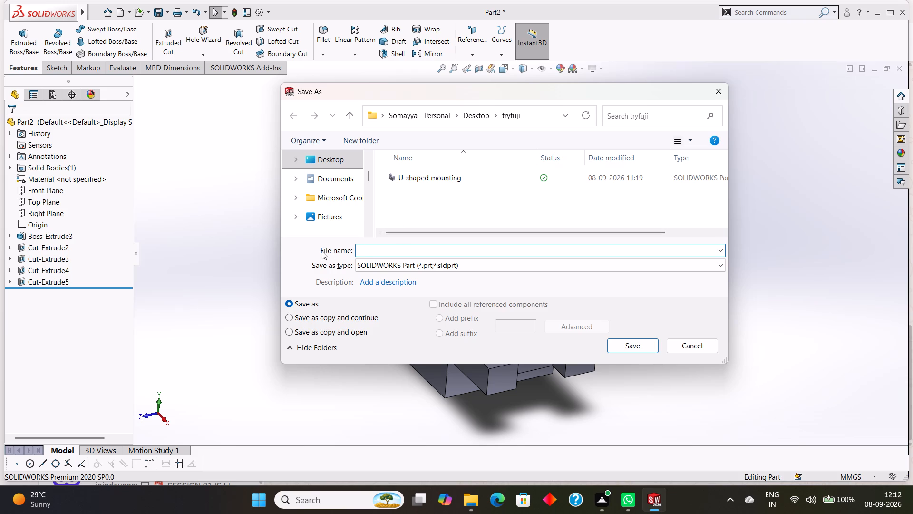
pyautogui.write('ma')
pyautogui.write('ch')
pyautogui.write('ined')
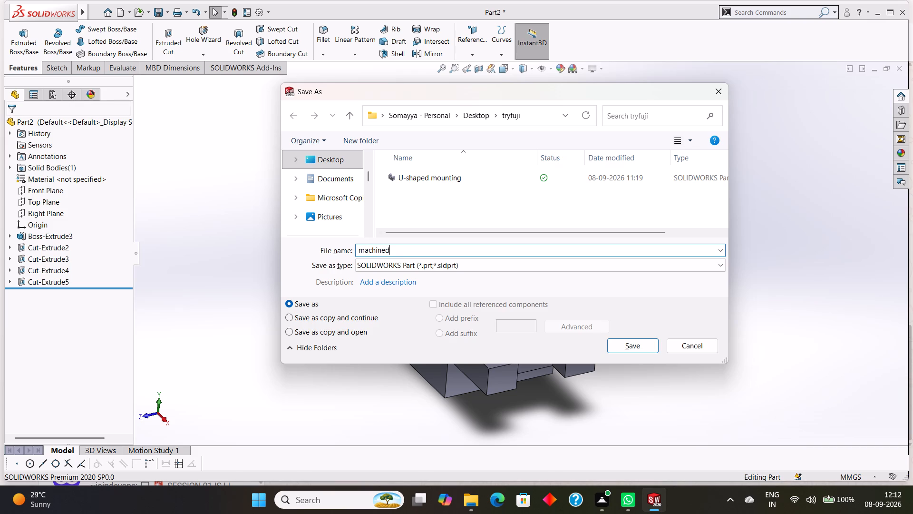
pyautogui.press('space')
pyautogui.write('mounting')
pyautogui.press('space')
pyautogui.write('bracket')
pyautogui.click(634, 348)
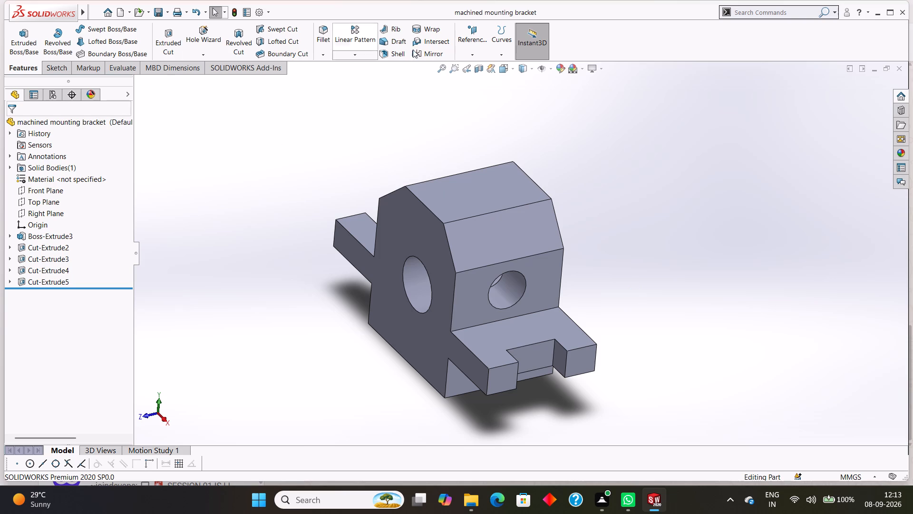
# Save a PDF version of the part in the tryfuji folder, keeping the name "machined mounting bracket".
pyautogui.click(167, 14)
pyautogui.click(171, 35)
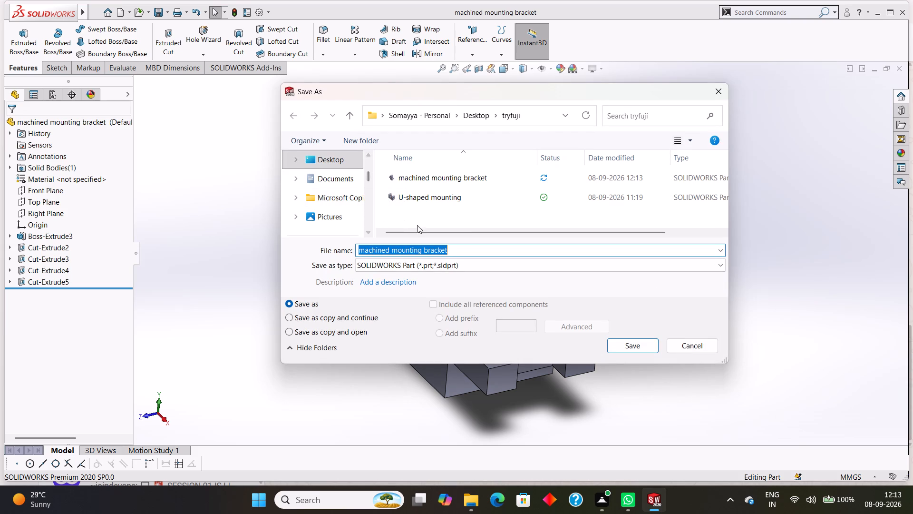
pyautogui.click(472, 266)
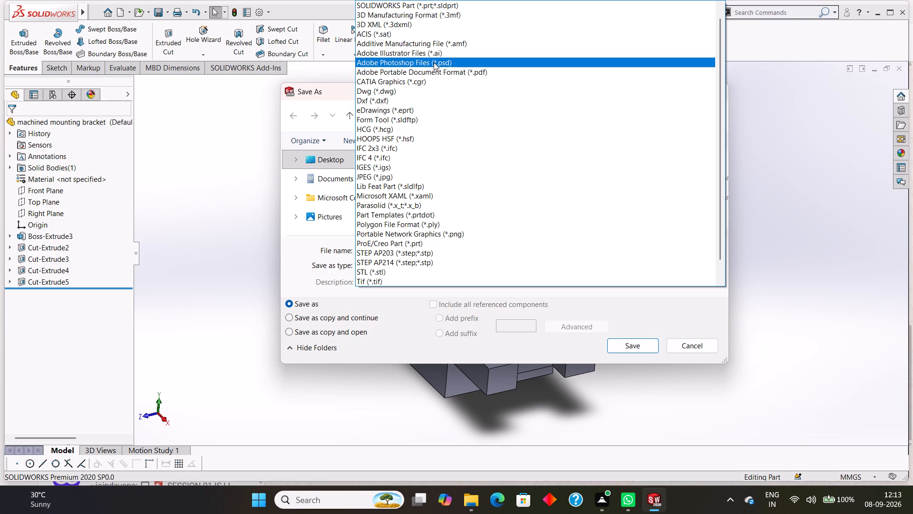
pyautogui.click(466, 70)
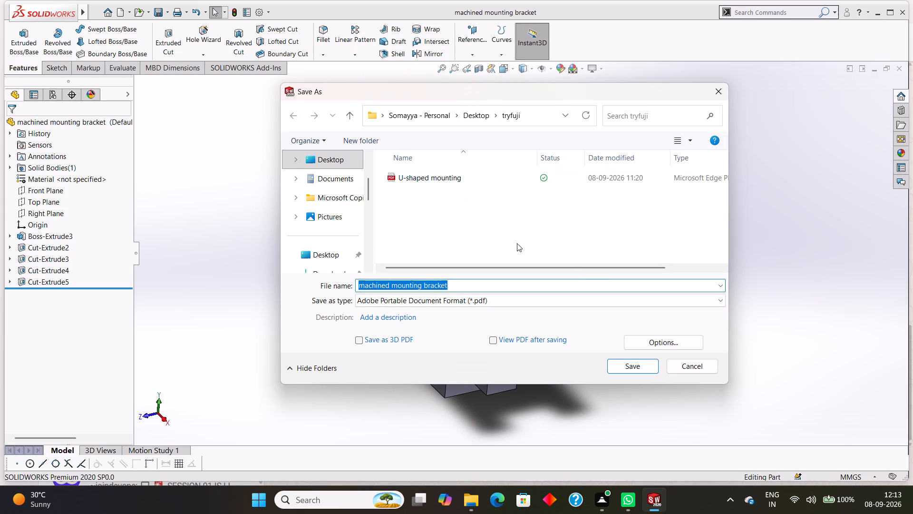
pyautogui.click(629, 366)
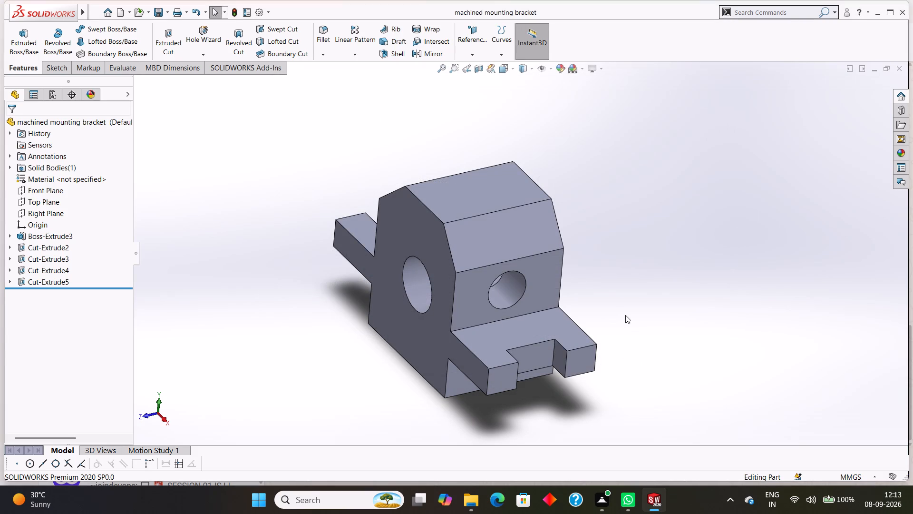